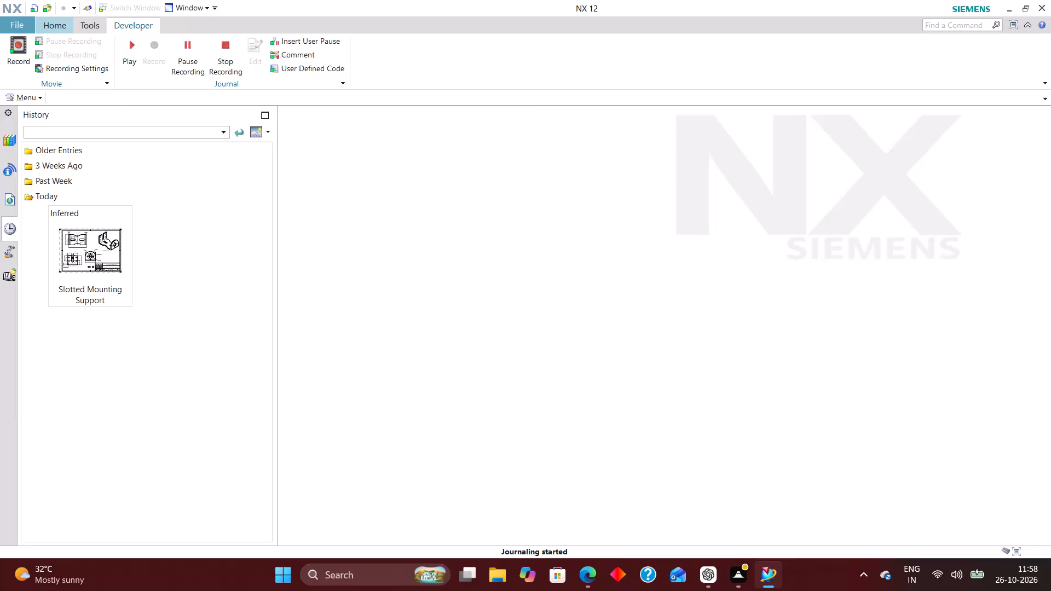
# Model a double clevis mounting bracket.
# Create a new millimetre Model part named model1.prt in the Double Clevis Mounting Bracket folder under Mechanical Components.
pyautogui.click(16, 22)
pyautogui.click(71, 39)
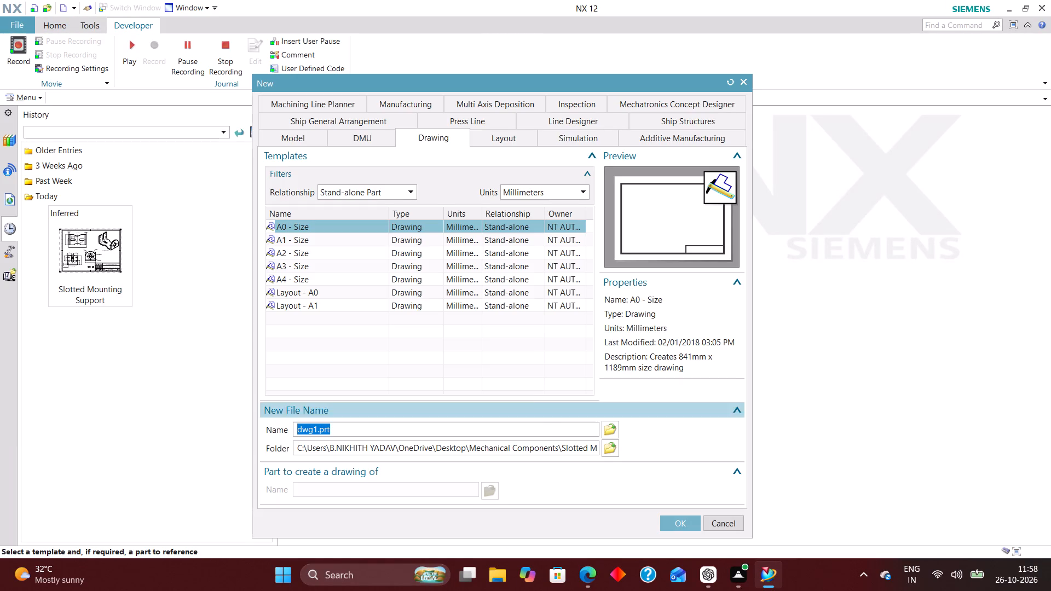
pyautogui.click(284, 132)
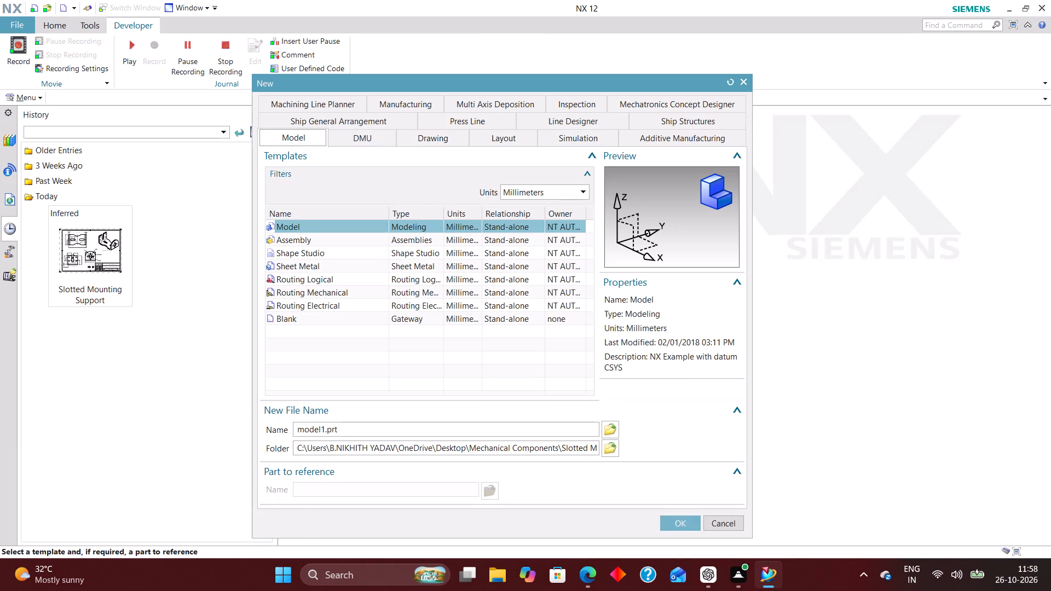
pyautogui.click(610, 448)
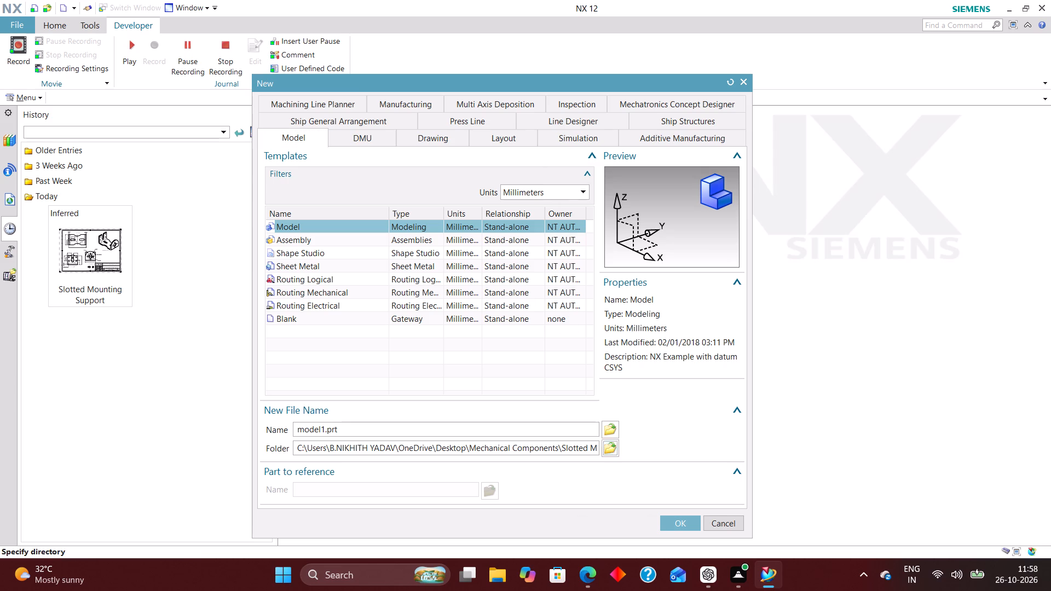
pyautogui.click(528, 227)
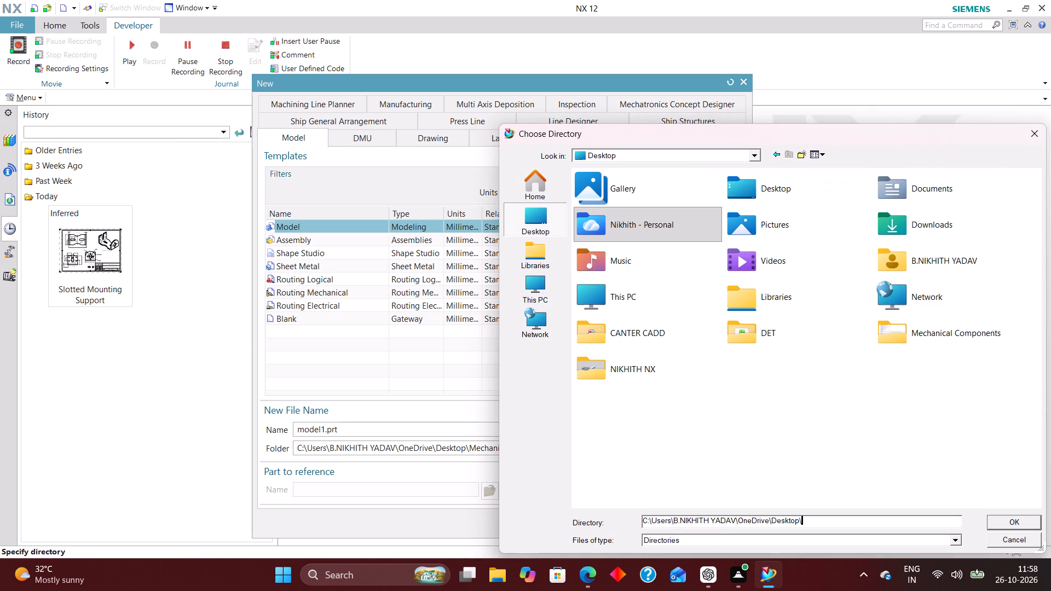
pyautogui.doubleClick(942, 334)
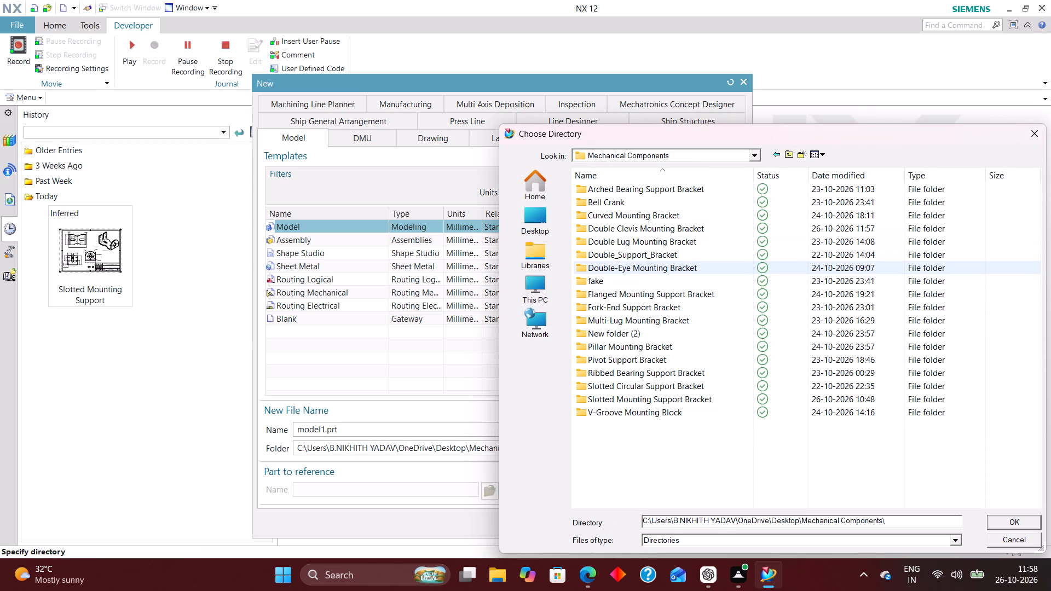
pyautogui.doubleClick(665, 230)
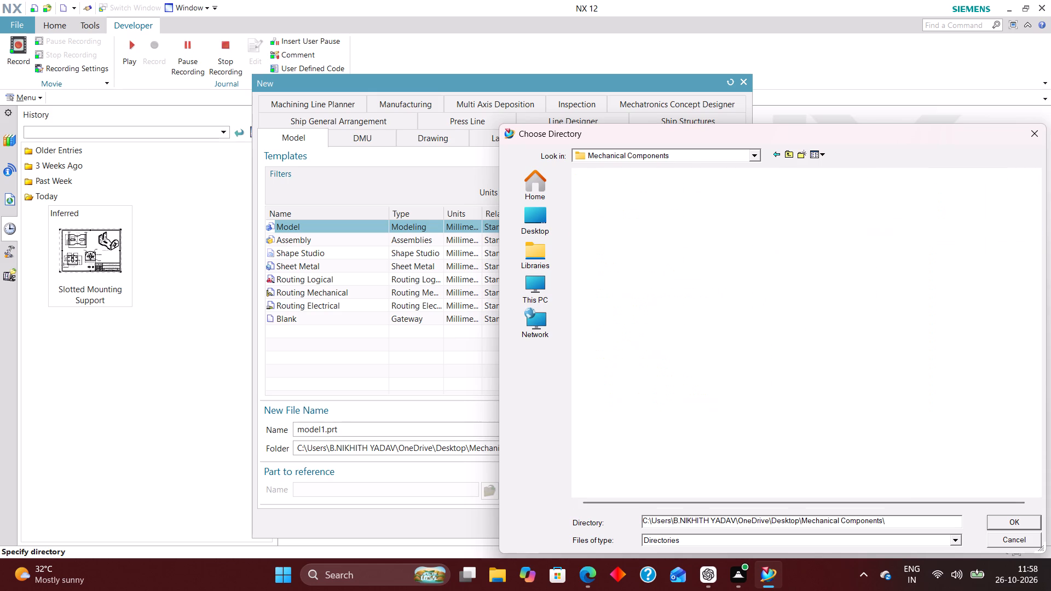
pyautogui.click(1007, 523)
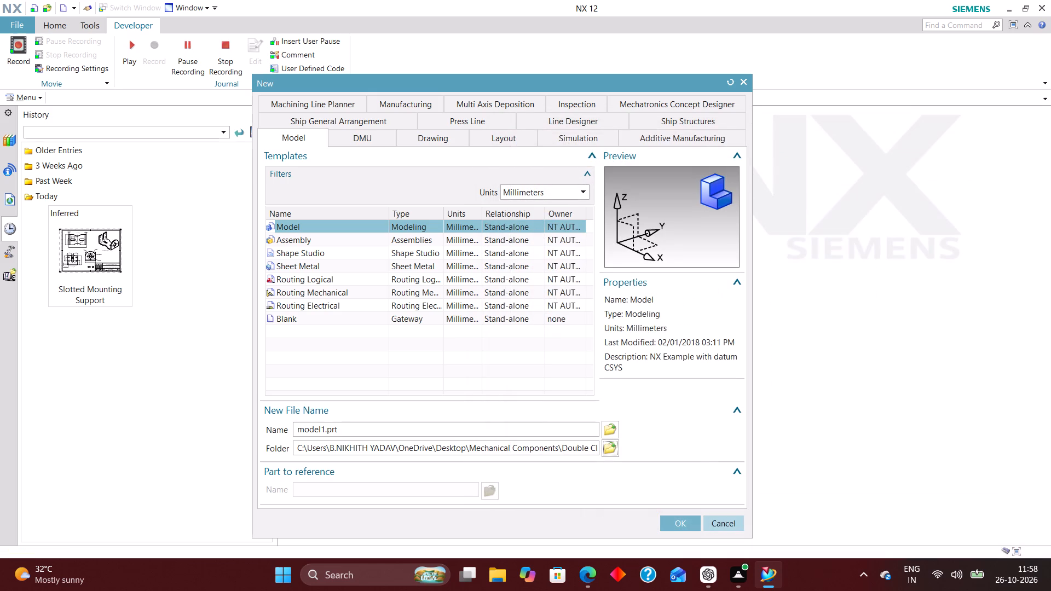
pyautogui.click(685, 531)
pyautogui.click(684, 527)
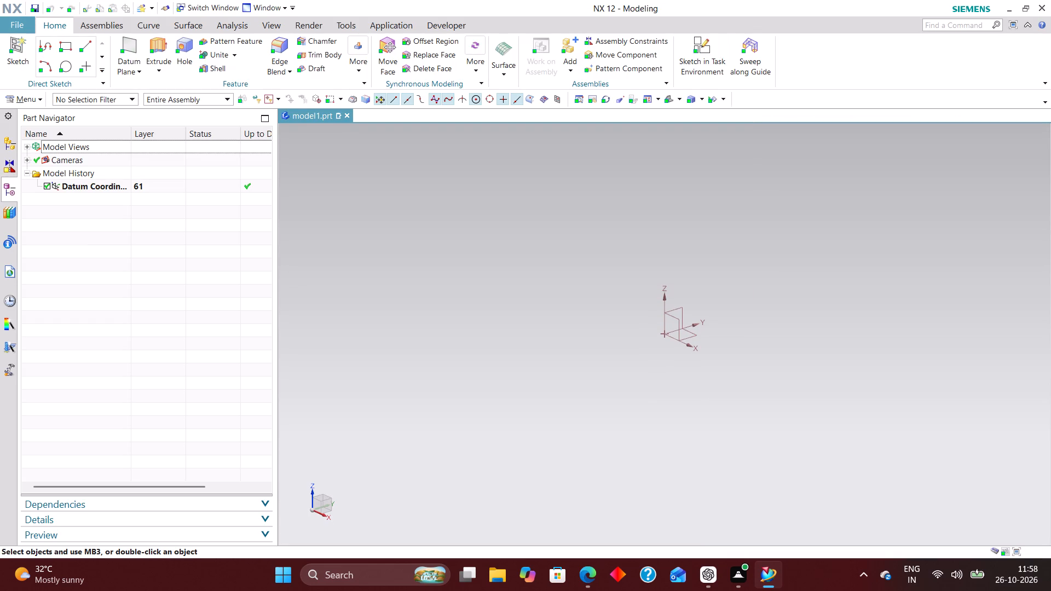
# Sketch a 56 mm diameter circle centred on the origin on the YZ datum plane and finish the sketch.
pyautogui.click(706, 47)
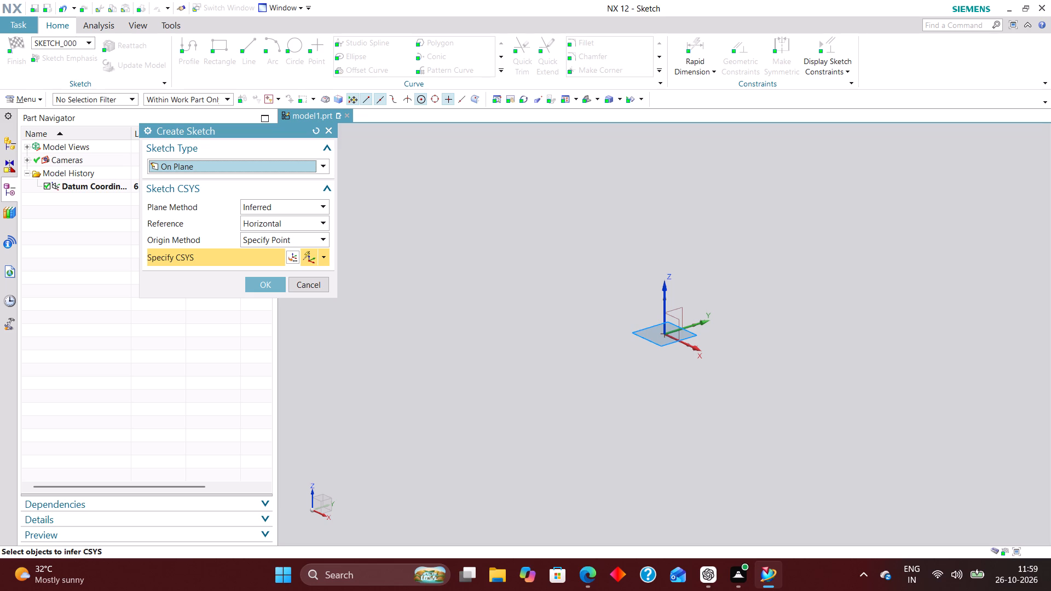
pyautogui.click(673, 310)
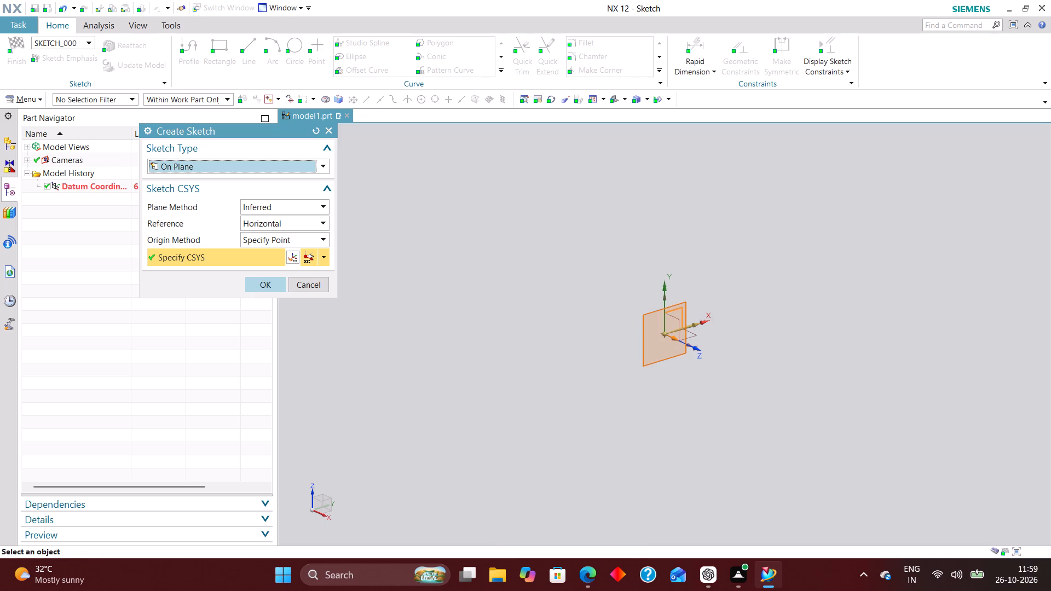
pyautogui.click(272, 289)
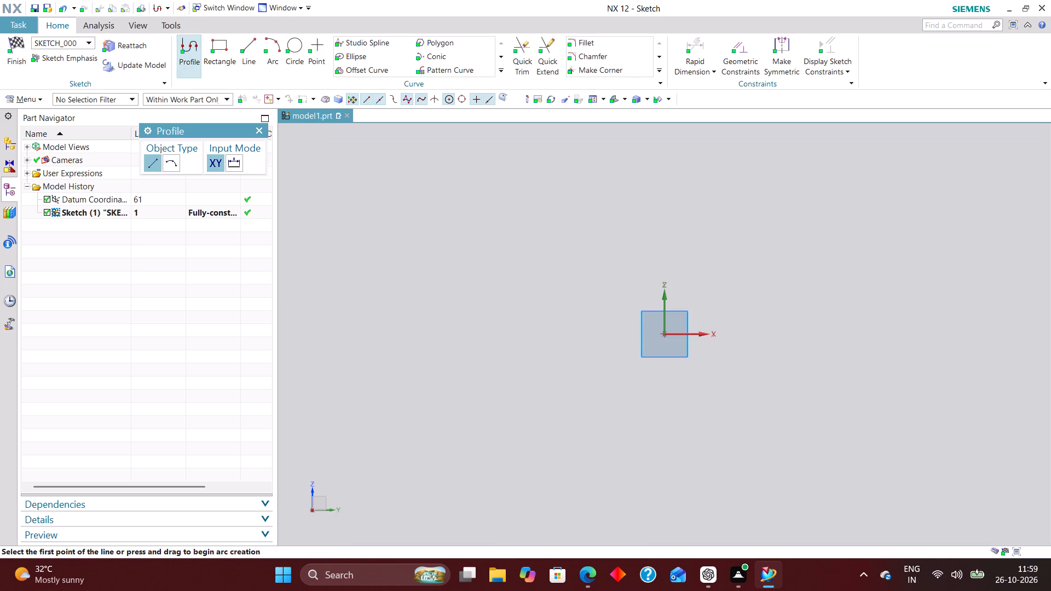
pyautogui.click(297, 42)
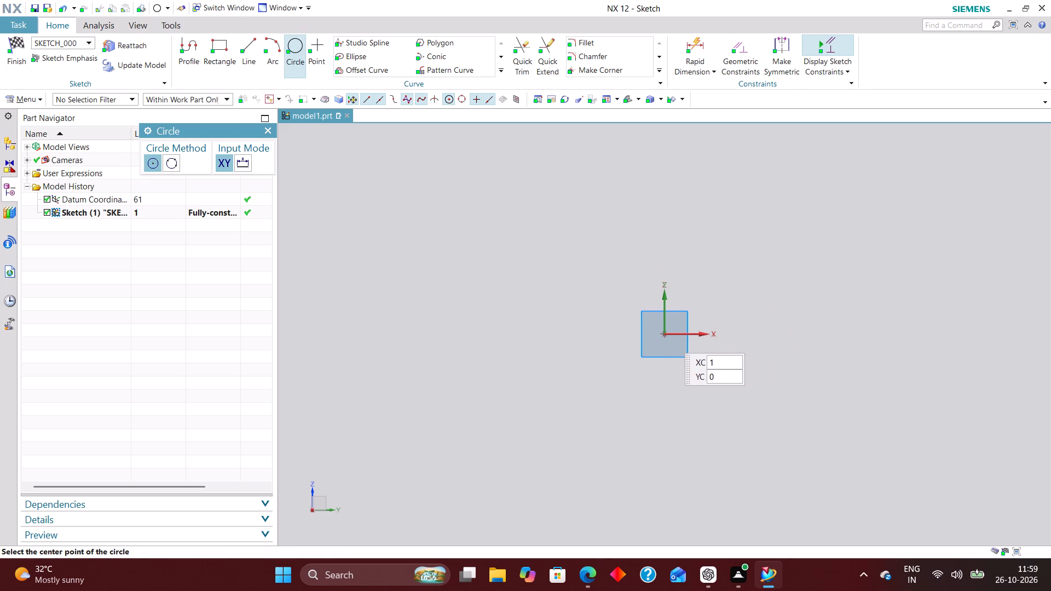
pyautogui.click(667, 334)
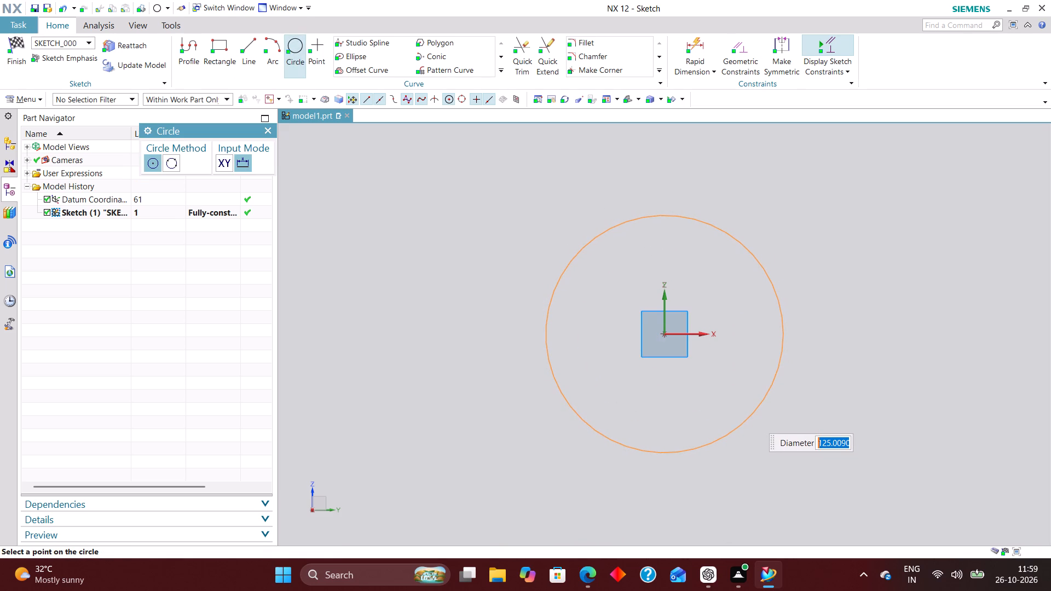
pyautogui.write('56')
pyautogui.press('Return')
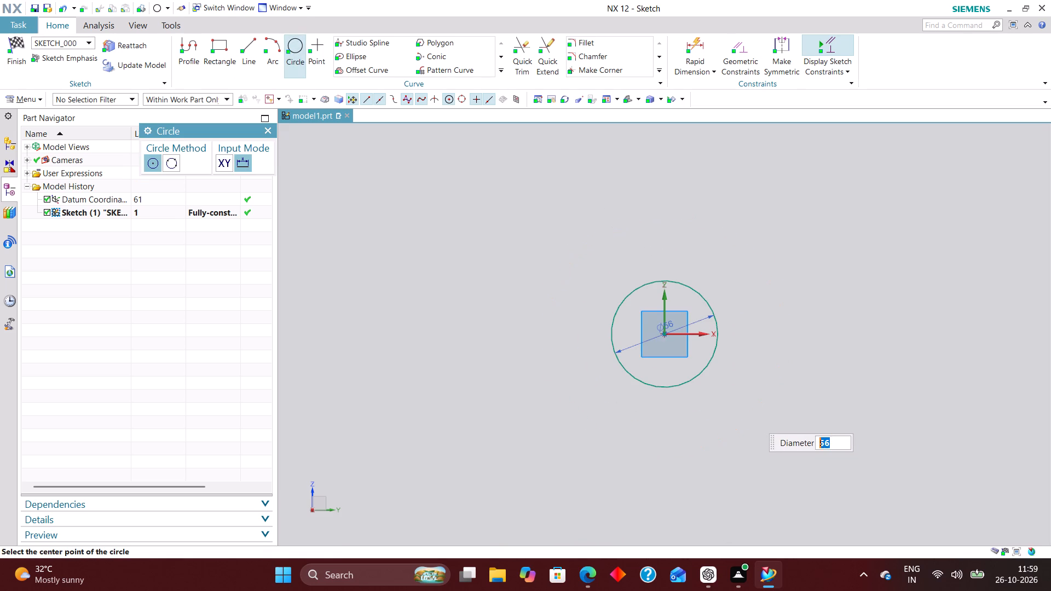
pyautogui.click(269, 134)
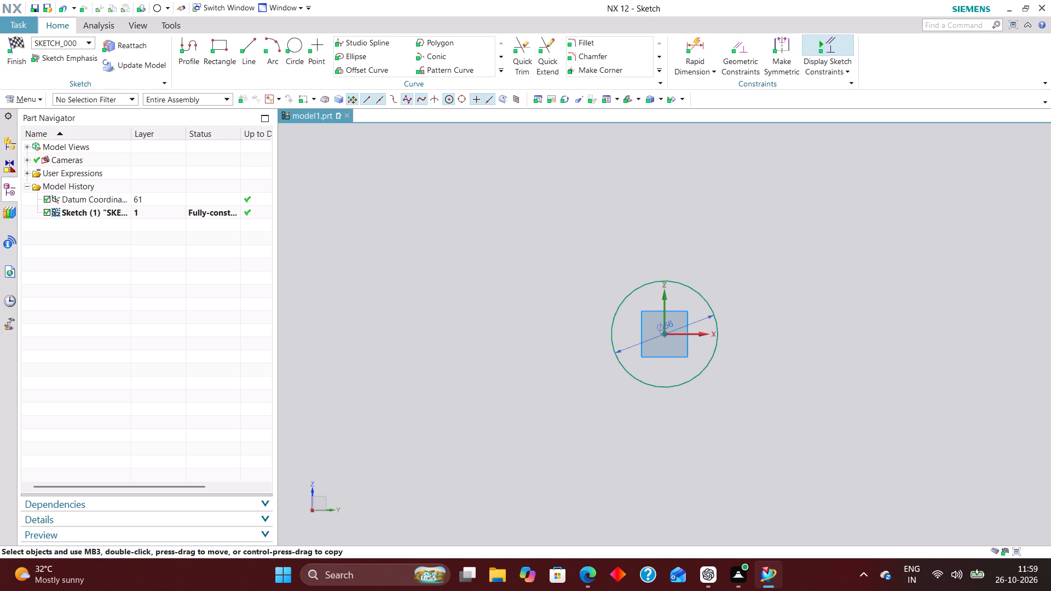
pyautogui.click(14, 41)
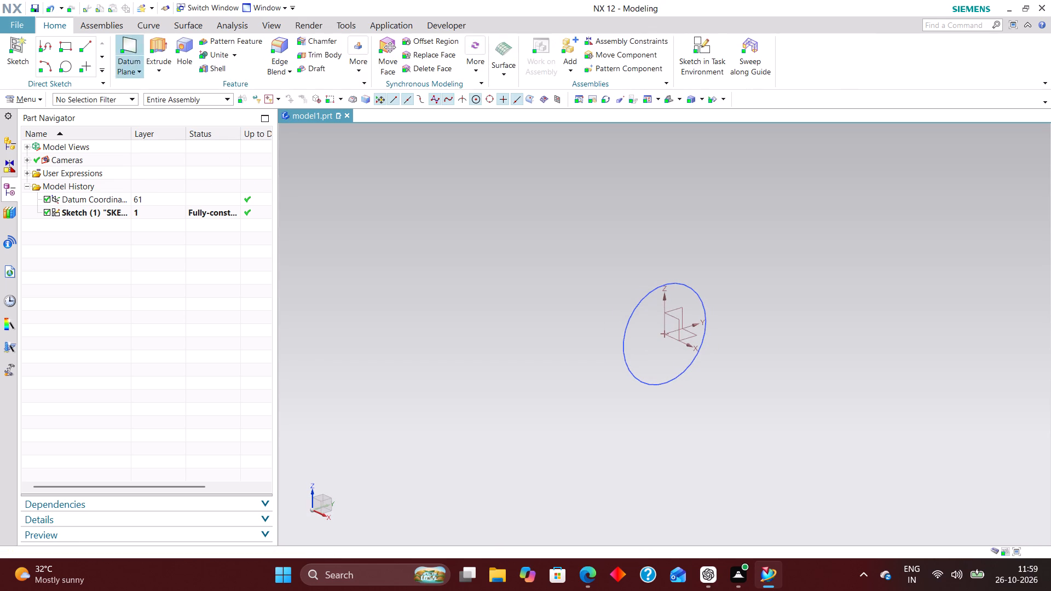
# Extrude the circle into a solid cylinder using a symmetric distance of 18+34+18 mm with no Boolean.
pyautogui.click(154, 42)
pyautogui.click(663, 284)
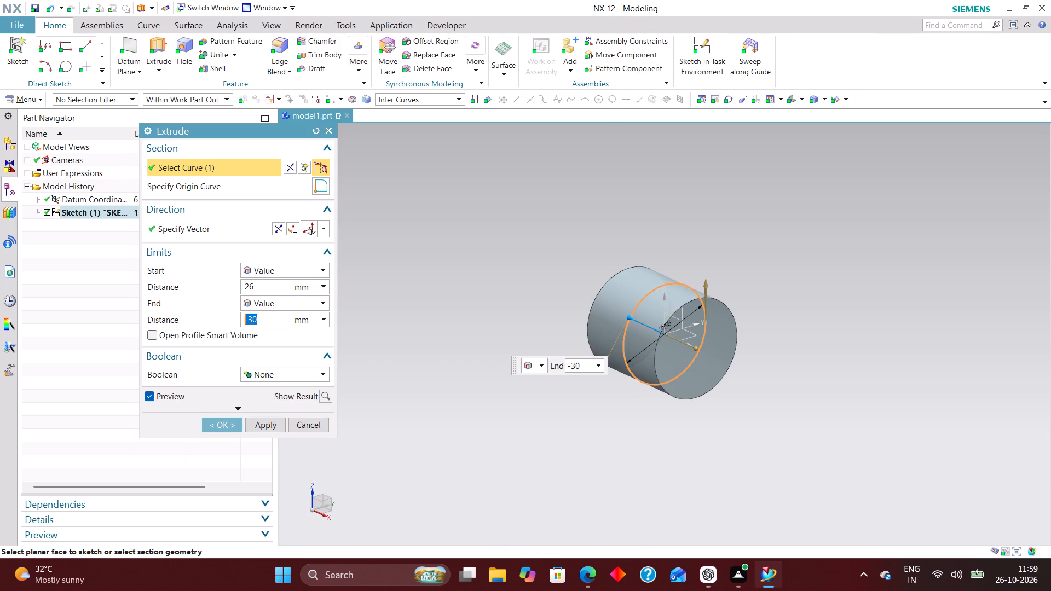
pyautogui.click(310, 267)
pyautogui.click(301, 296)
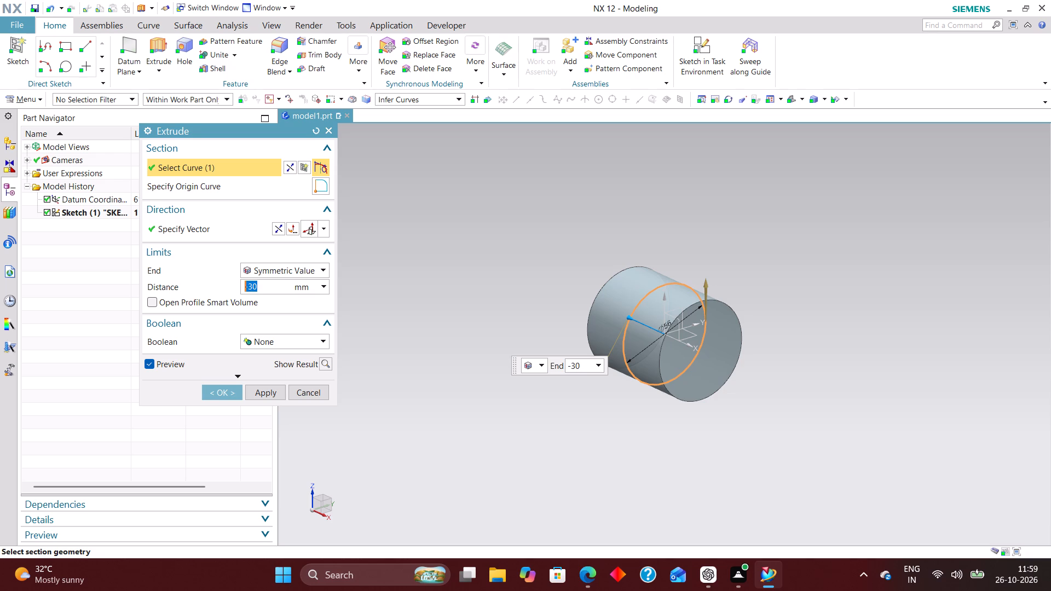
pyautogui.write('18')
pyautogui.press('+')
pyautogui.write('34+')
pyautogui.write('12')
pyautogui.press('BackSpace')
pyautogui.press('8')
pyautogui.press('Return')
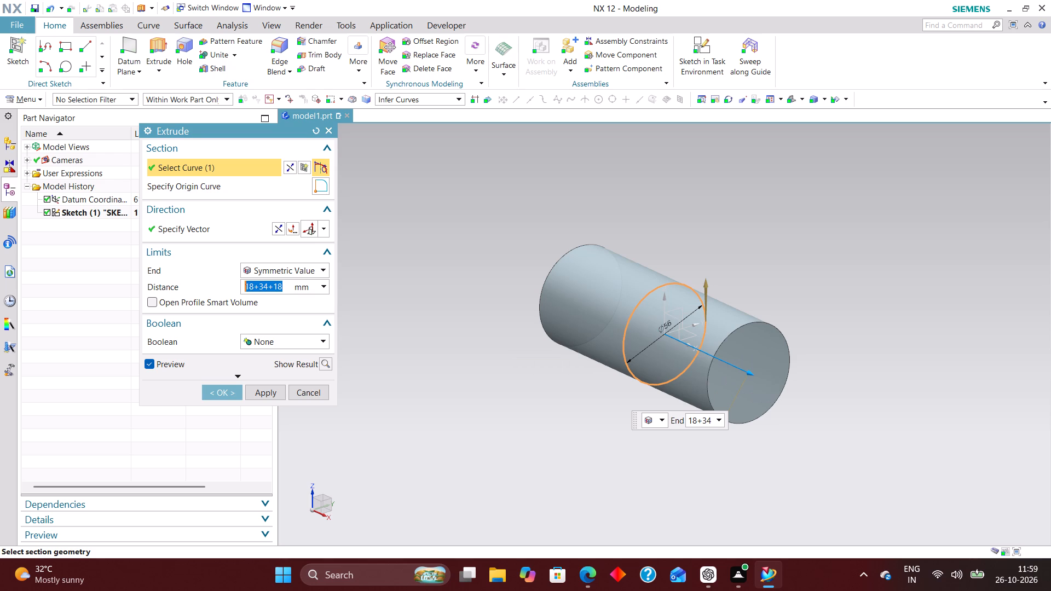
pyautogui.press('Return')
pyautogui.click(227, 394)
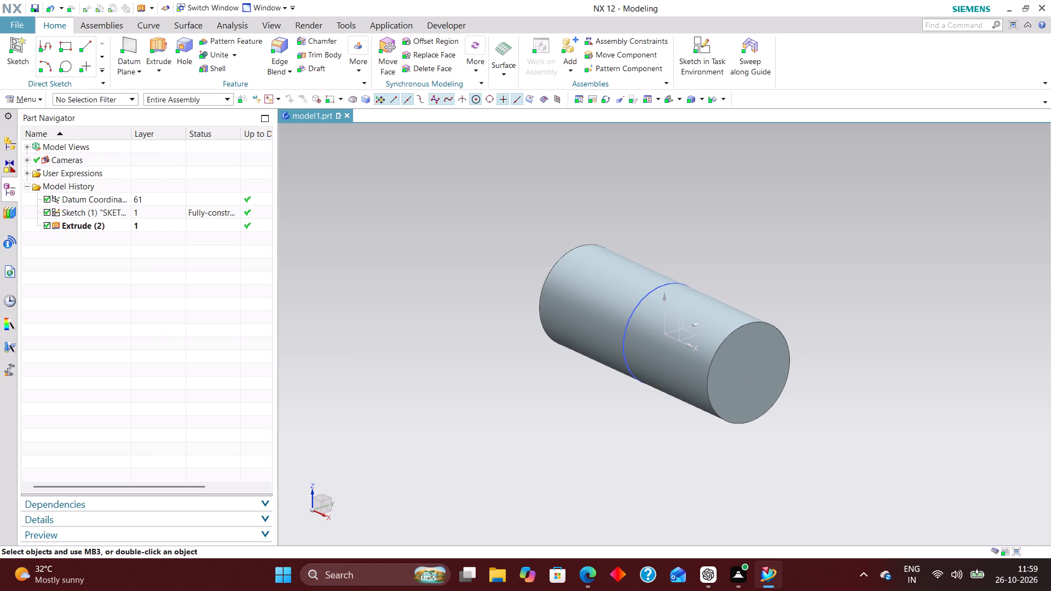
# Hide the circle sketch on the cylinder.
pyautogui.moveTo(632, 309); pyautogui.dragTo(631, 331, button='right')
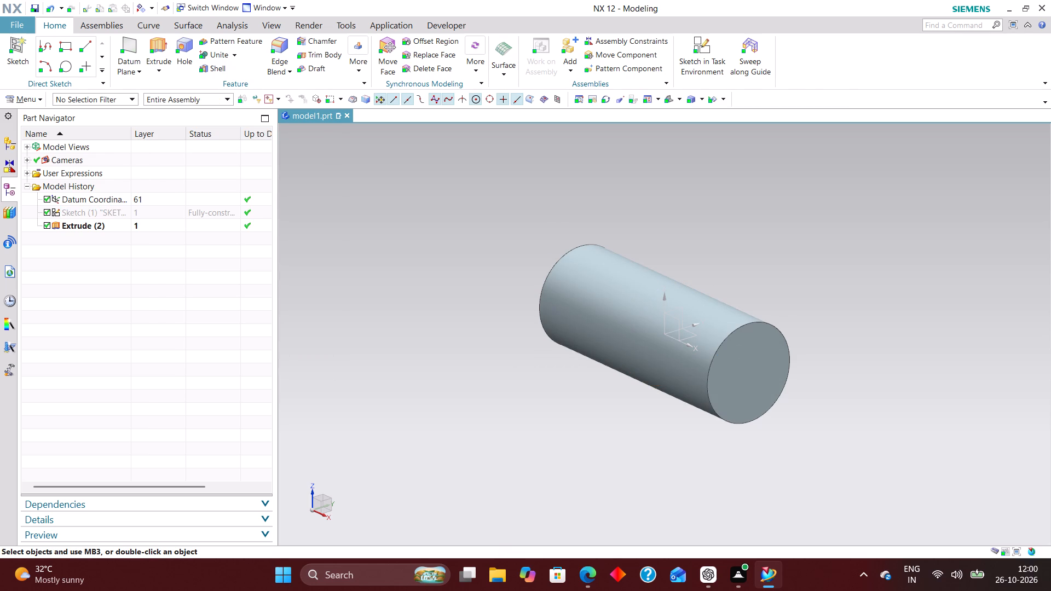
# Edit the cylinder's extrusion and set its symmetric distance to 70/2 mm.
pyautogui.click(153, 225)
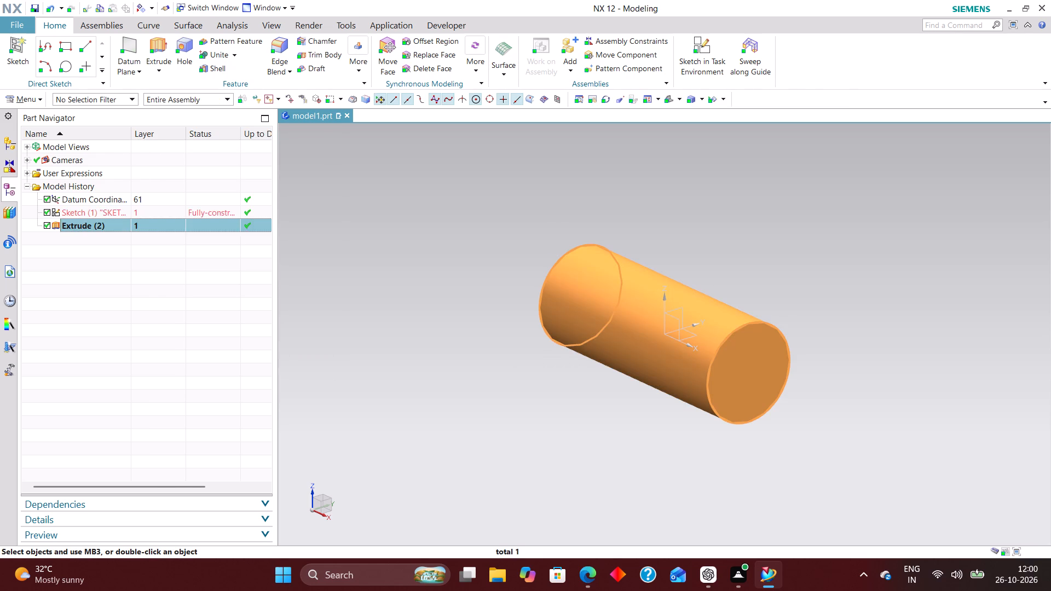
pyautogui.rightClick(154, 225)
pyautogui.click(222, 276)
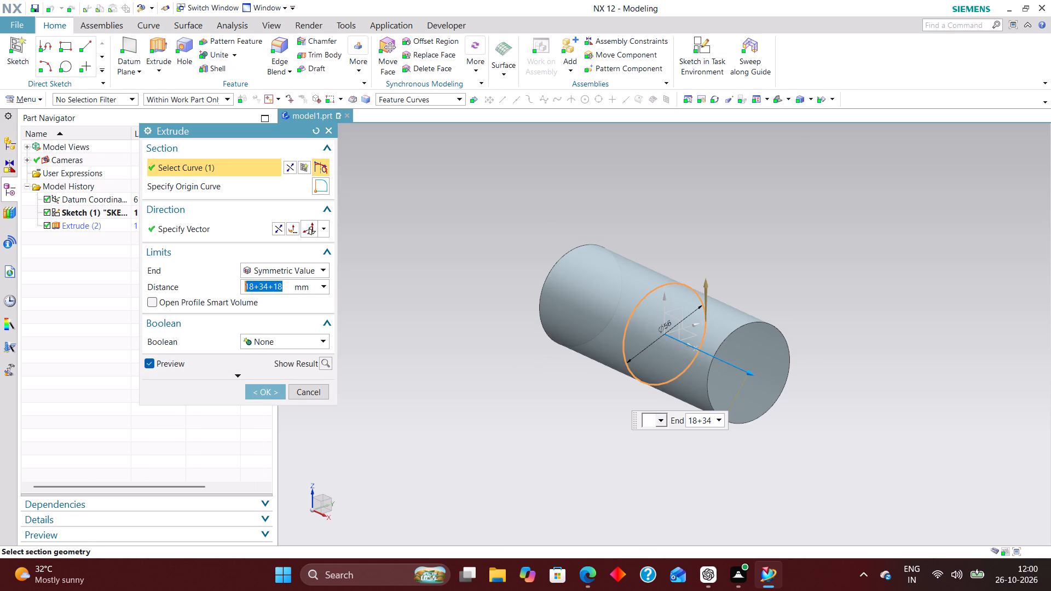
pyautogui.click(288, 286)
pyautogui.write('/2')
pyautogui.press('Return')
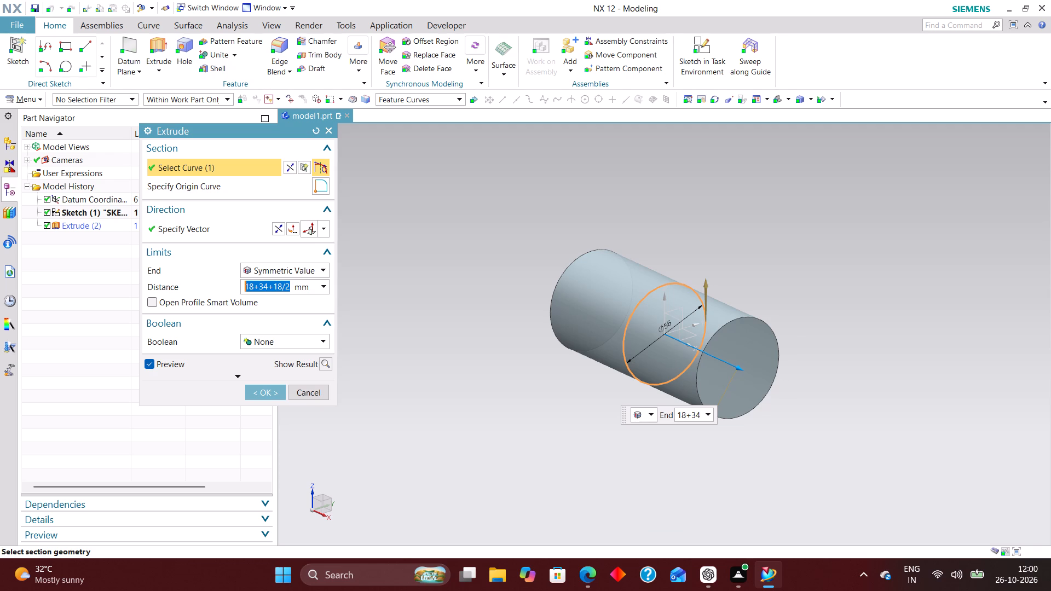
pyautogui.press('BackSpace')
pyautogui.write('36+34')
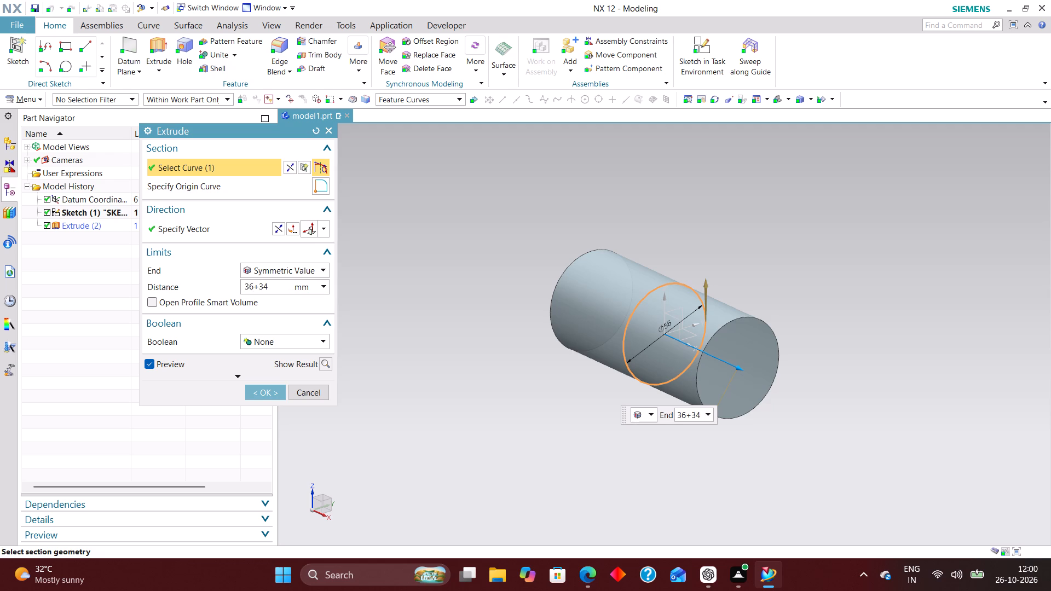
pyautogui.press('Return')
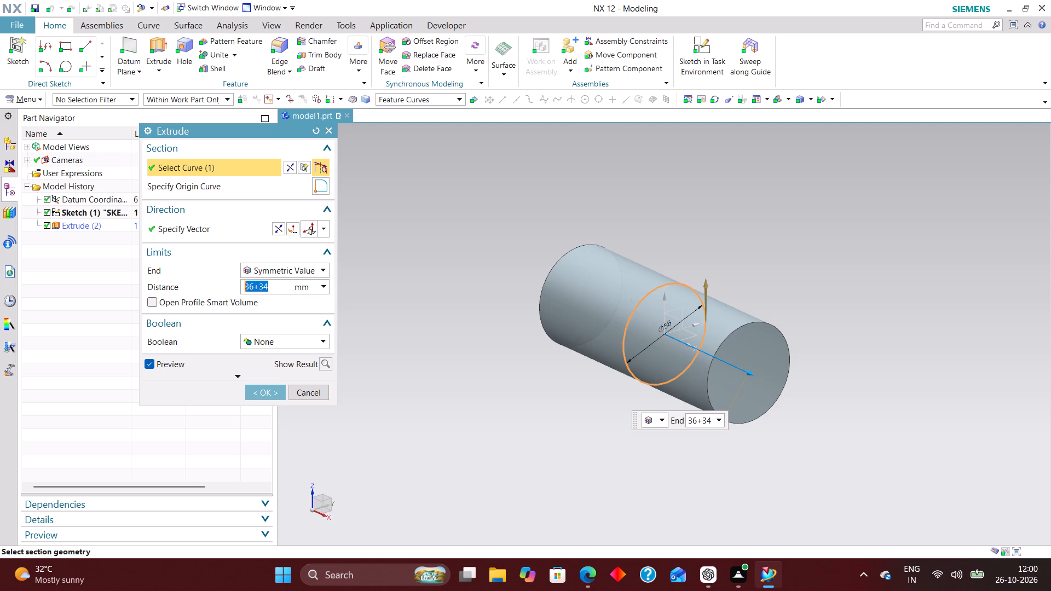
pyautogui.write('70')
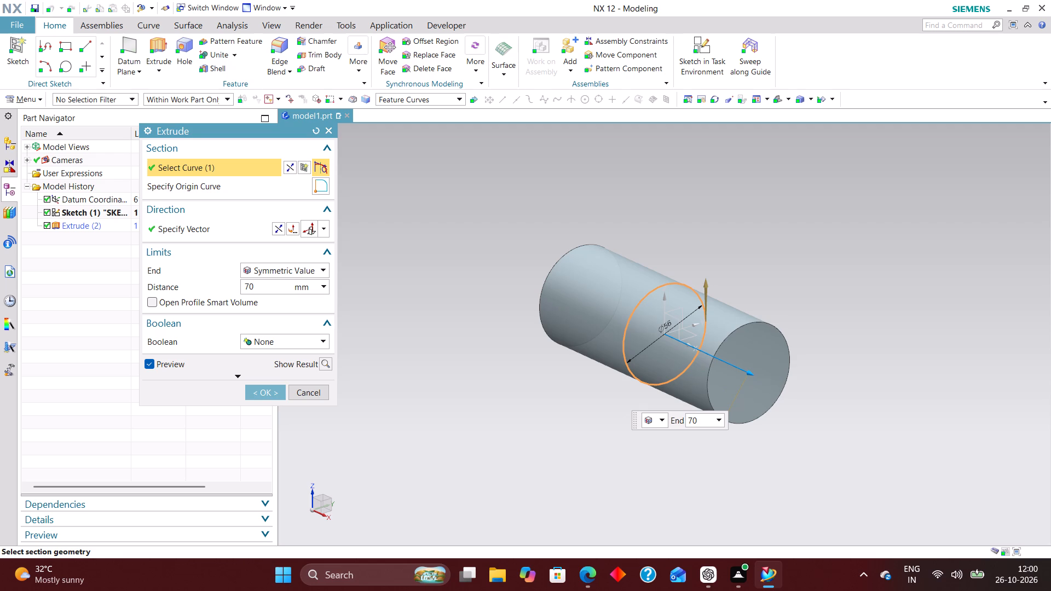
pyautogui.write('/2')
pyautogui.press('Return')
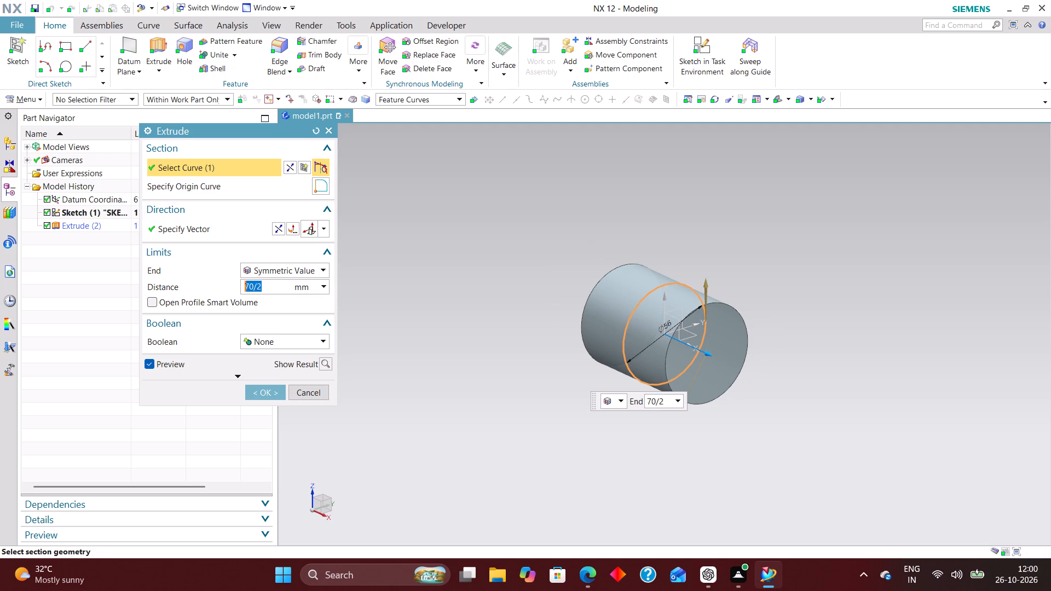
pyautogui.click(262, 397)
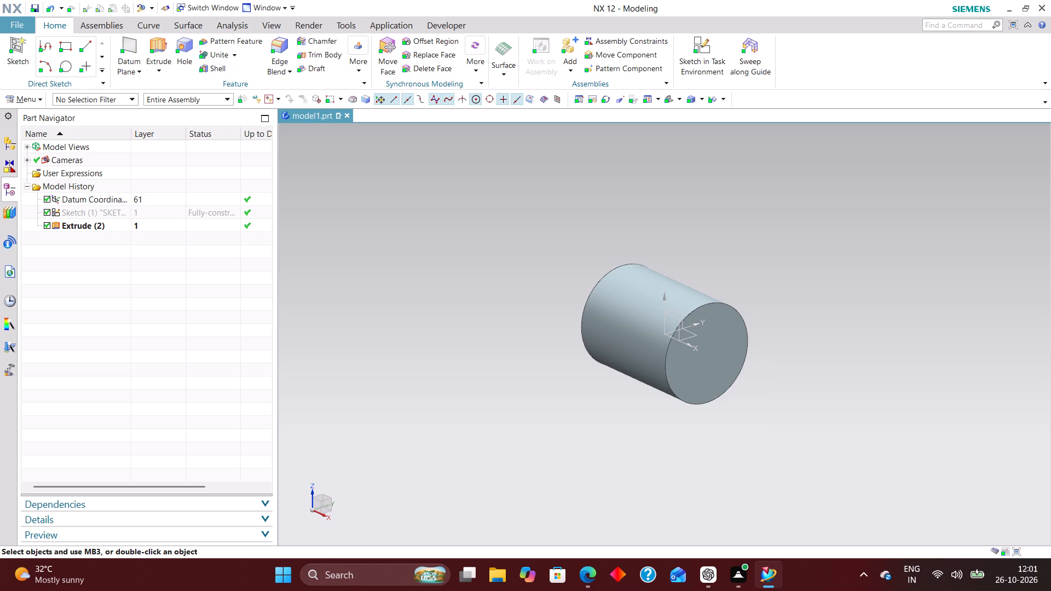
# Start a task-environment sketch on the XZ datum plane and draw a rectangle about 41 mm wide overlapping the cylinder's top.
pyautogui.click(706, 44)
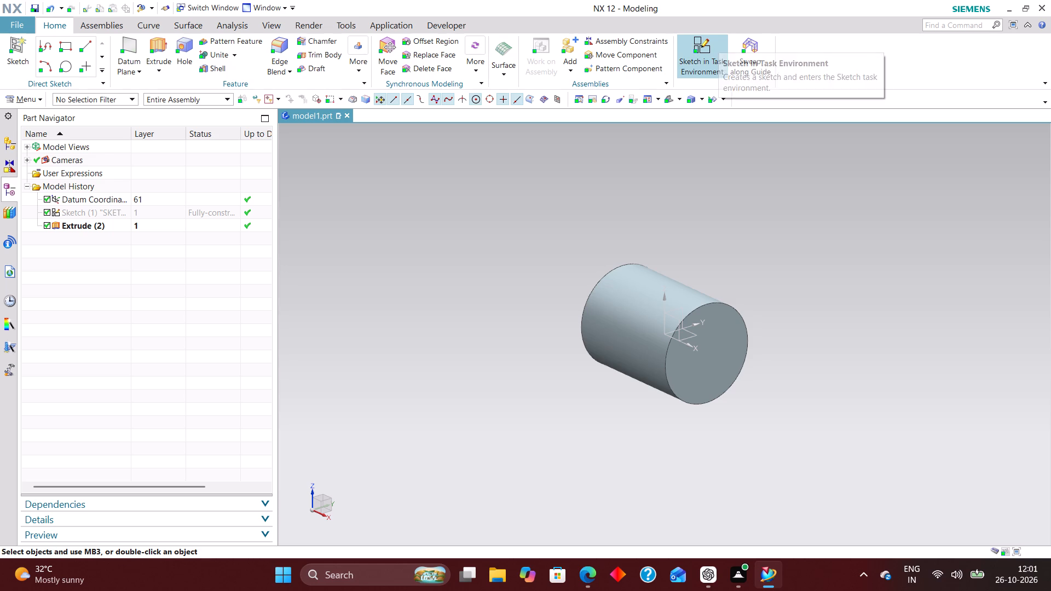
pyautogui.click(679, 310)
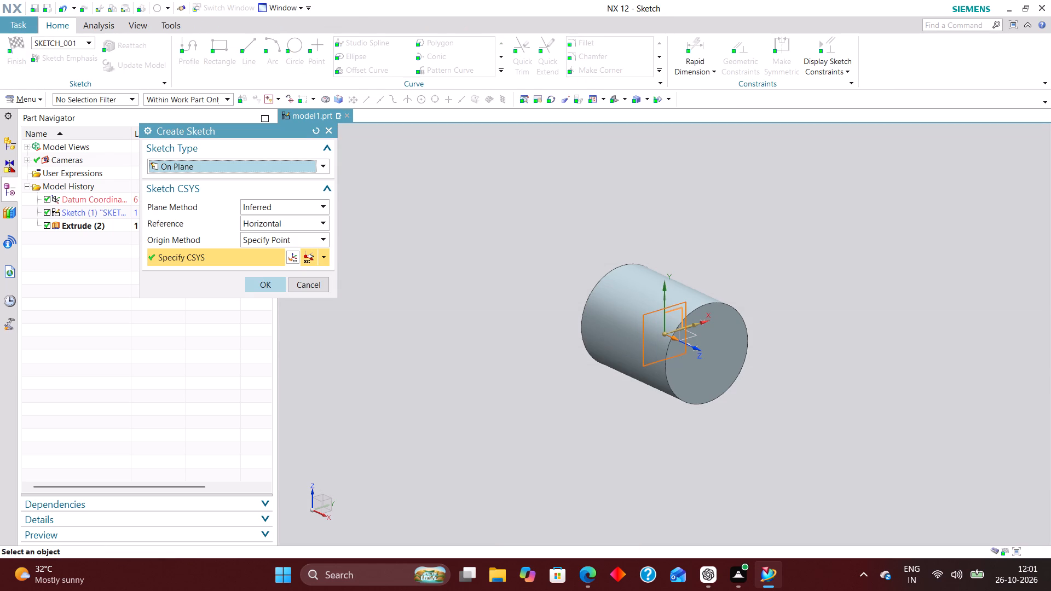
pyautogui.click(317, 134)
pyautogui.click(678, 321)
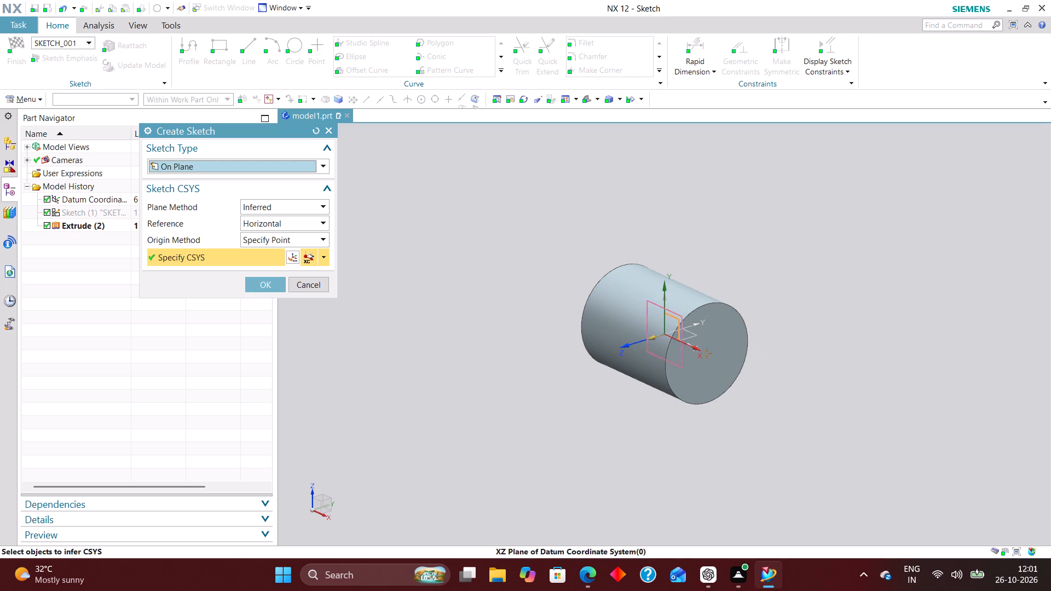
pyautogui.click(265, 285)
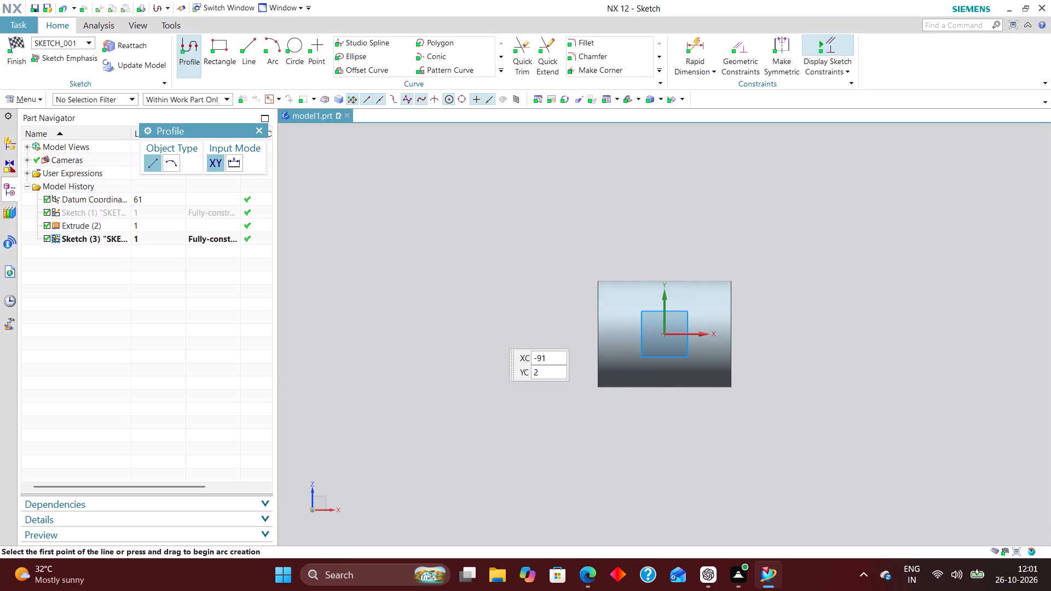
pyautogui.click(217, 48)
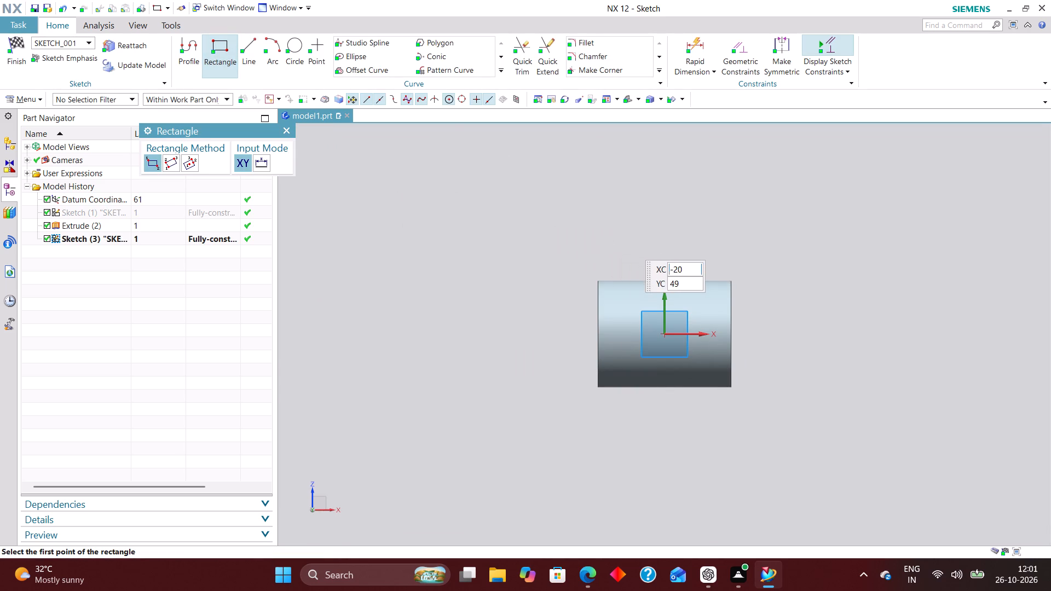
pyautogui.click(629, 242)
pyautogui.click(707, 321)
# Constrain the midpoint of the rectangle's top edge to the sketch's vertical axis.
pyautogui.click(735, 37)
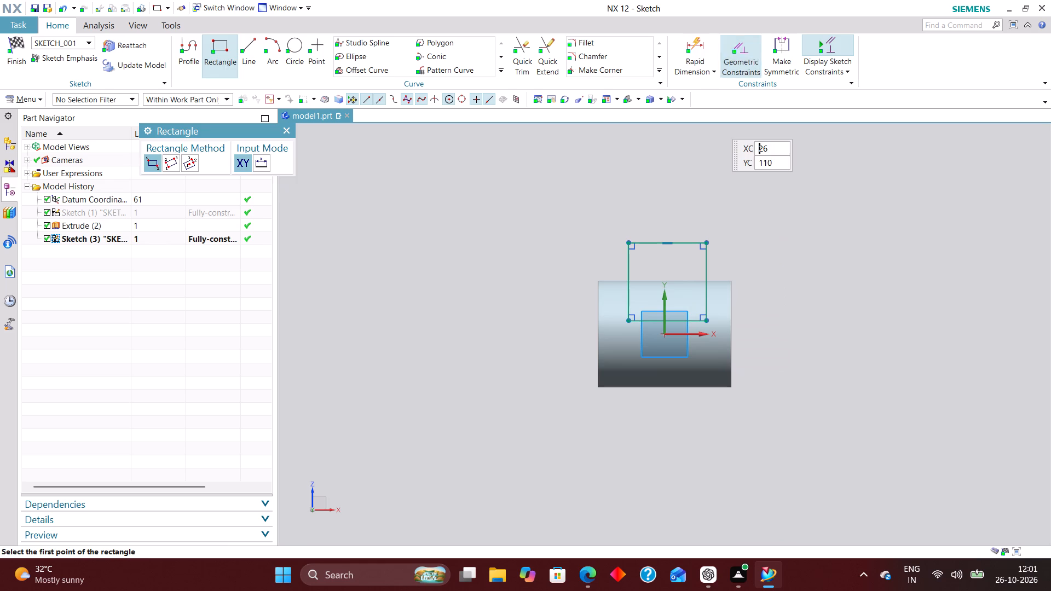
pyautogui.click(178, 172)
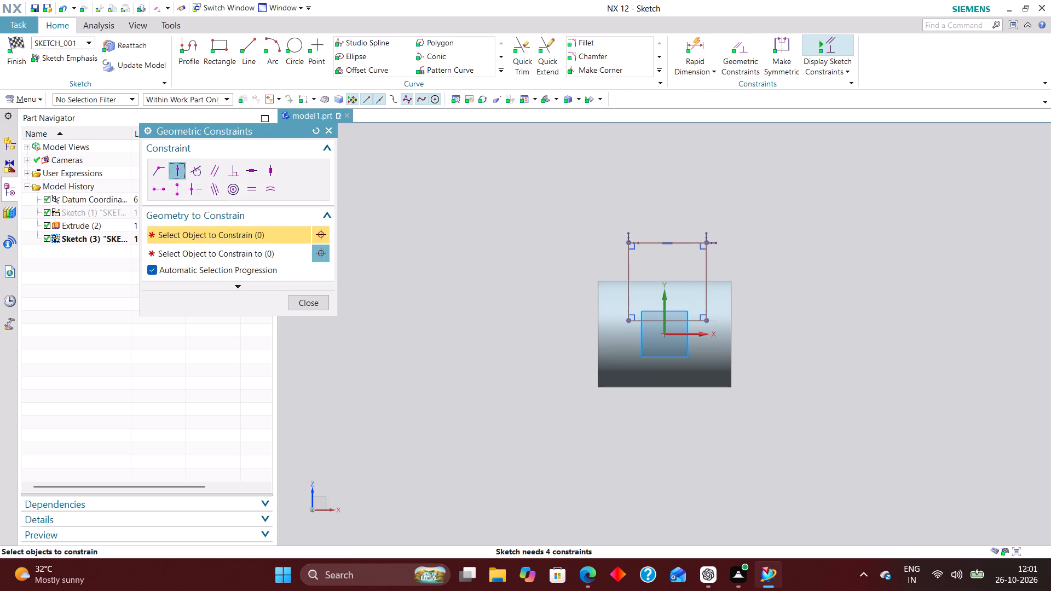
pyautogui.click(668, 242)
pyautogui.click(663, 297)
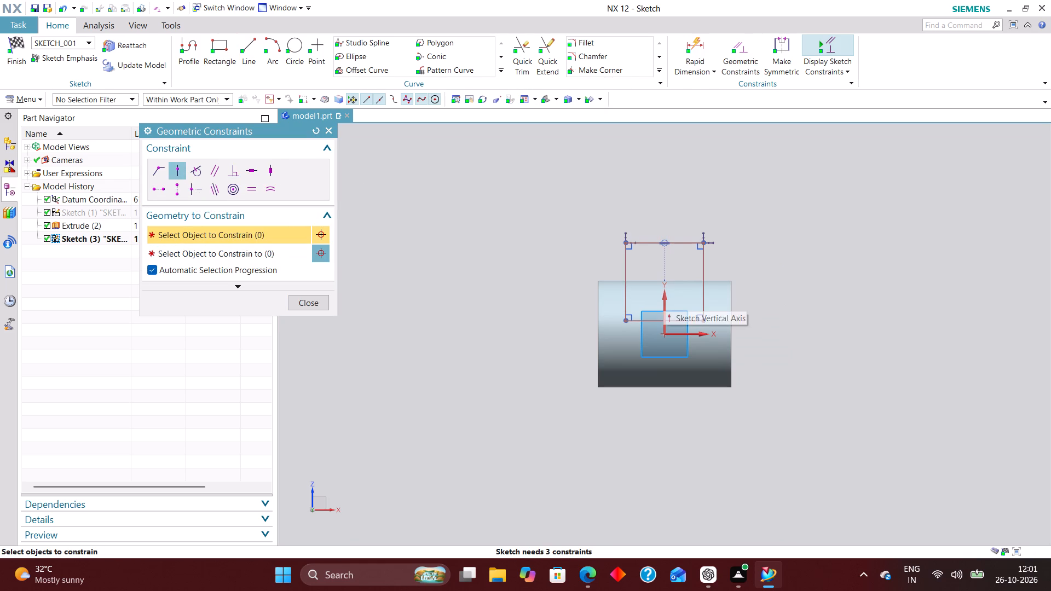
# Dimension the rectangle's width as 34 mm, placing the dimension below the cylinder.
pyautogui.click(690, 40)
pyautogui.click(679, 323)
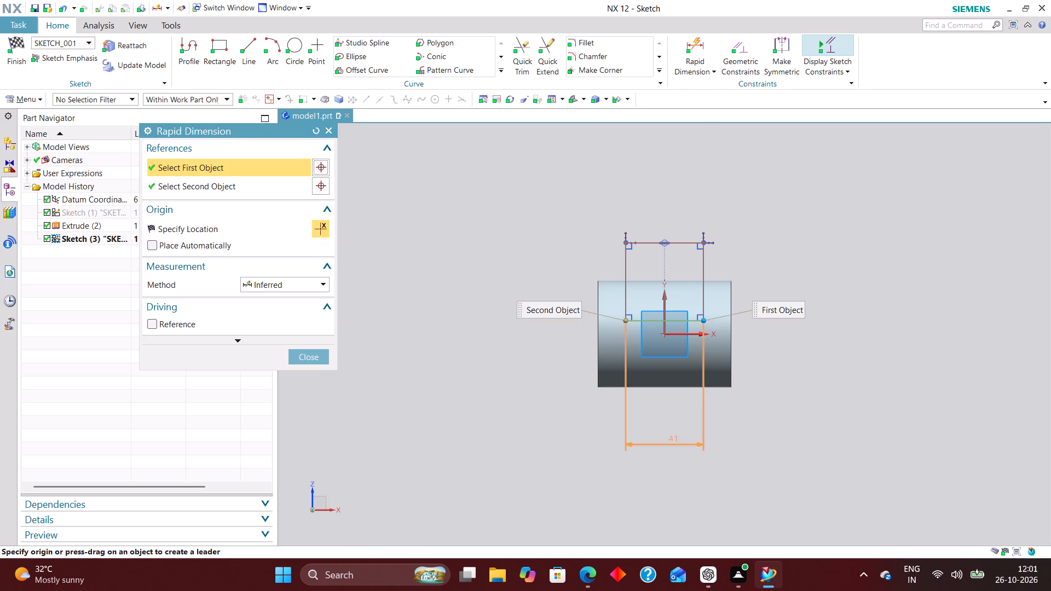
pyautogui.click(673, 441)
pyautogui.write('34')
pyautogui.press('Return')
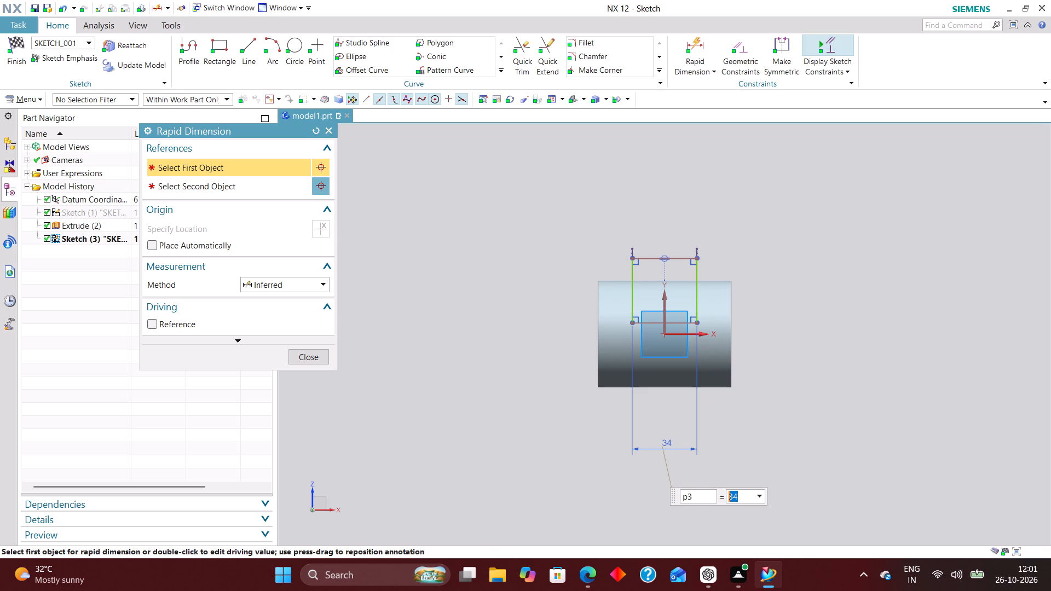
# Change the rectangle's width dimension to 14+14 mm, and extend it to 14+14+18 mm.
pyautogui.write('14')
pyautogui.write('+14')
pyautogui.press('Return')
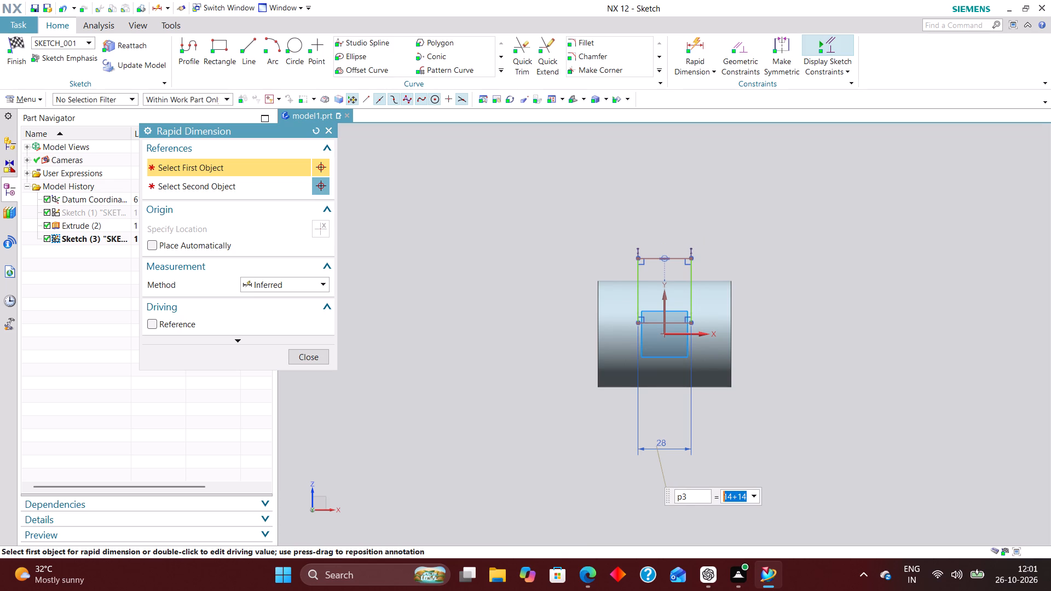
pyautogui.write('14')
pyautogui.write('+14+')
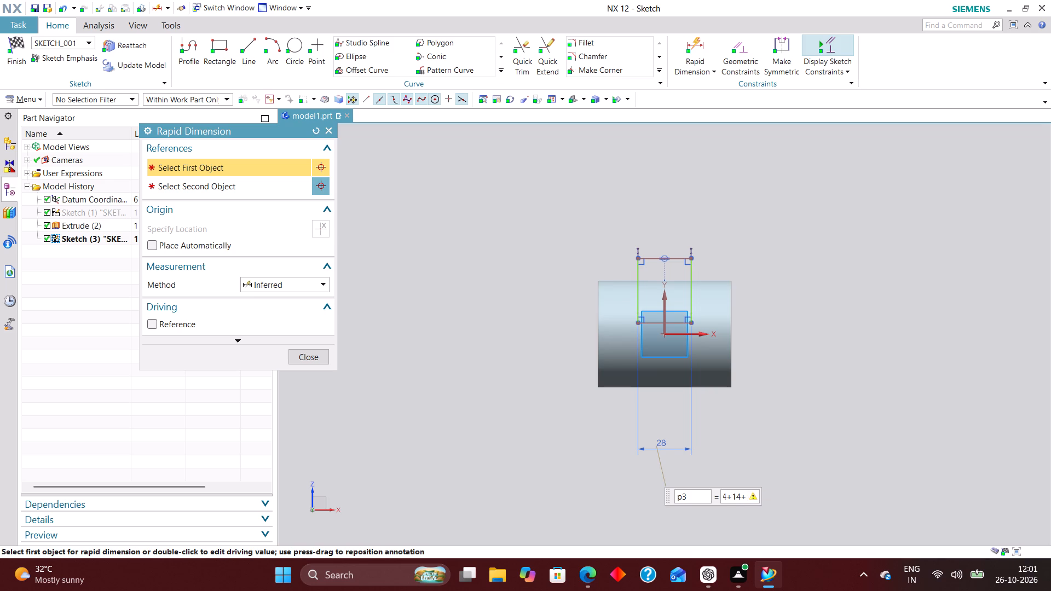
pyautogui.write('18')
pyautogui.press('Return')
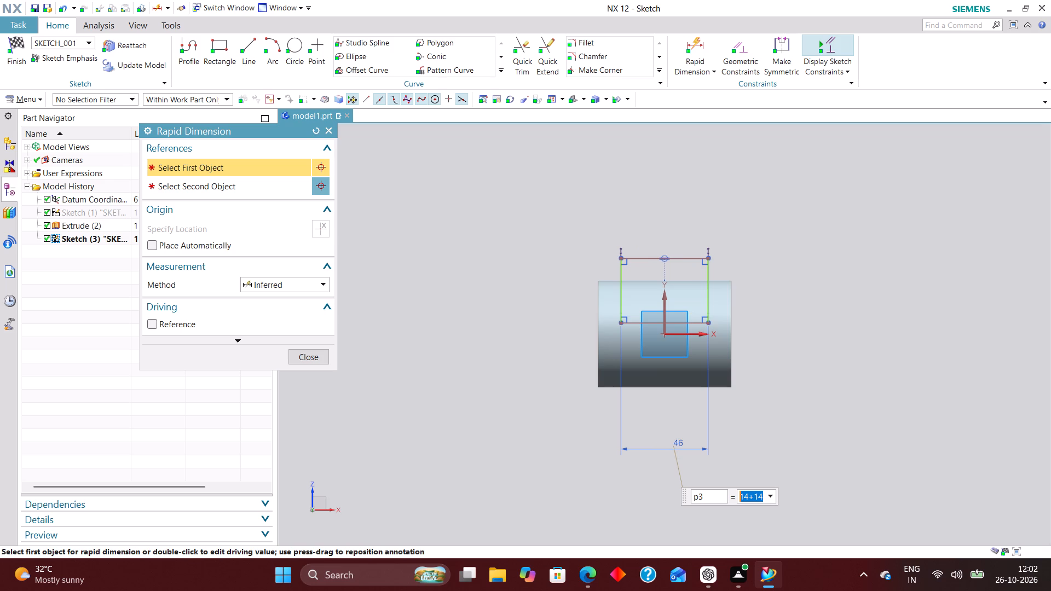
# Set the rectangle's width to 22+18+22 mm and finish the sketch.
pyautogui.write('22')
pyautogui.press('+')
pyautogui.write('18+22')
pyautogui.press('Return')
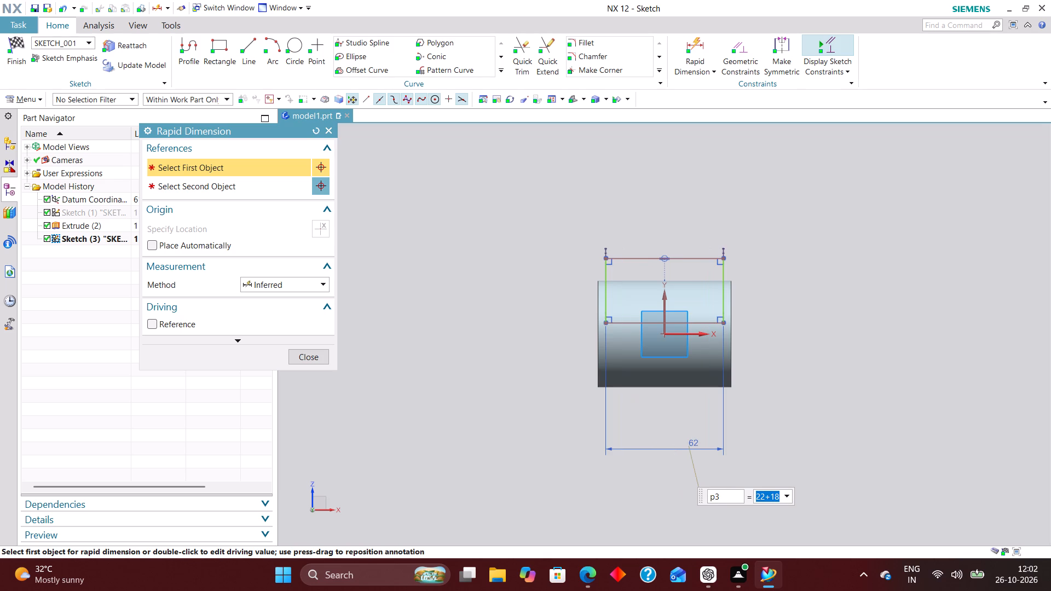
pyautogui.click(305, 355)
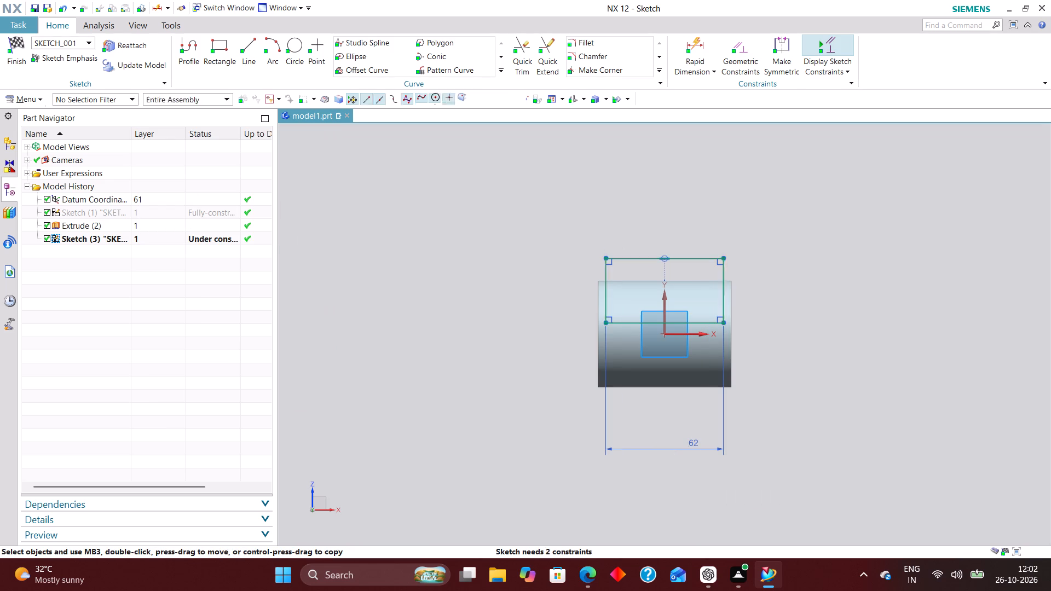
pyautogui.click(21, 37)
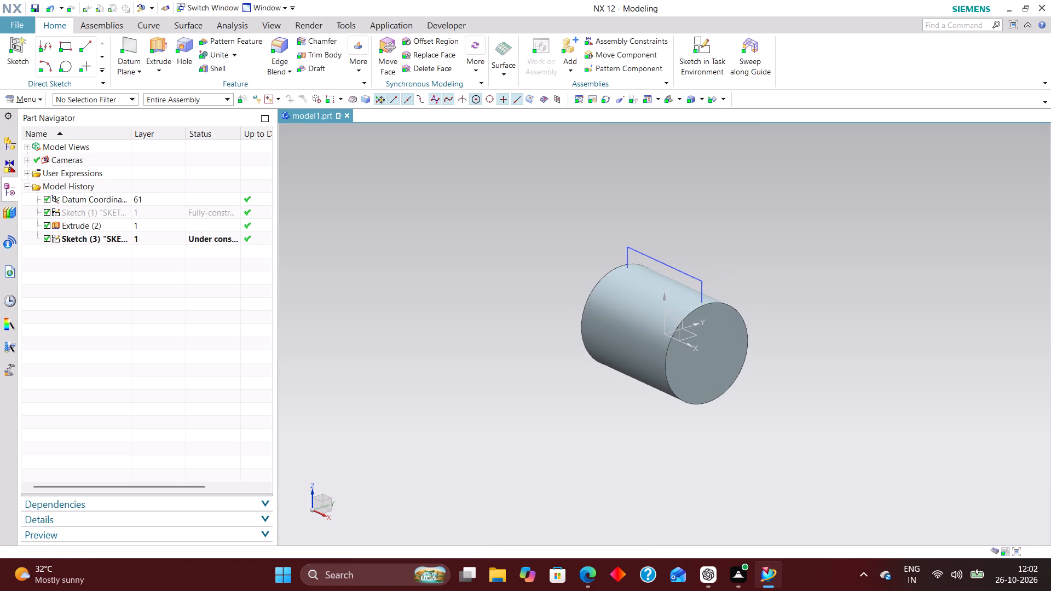
# Extrude the rectangle into a block using a symmetric distance of 25 mm with no Boolean.
pyautogui.click(150, 35)
pyautogui.click(152, 40)
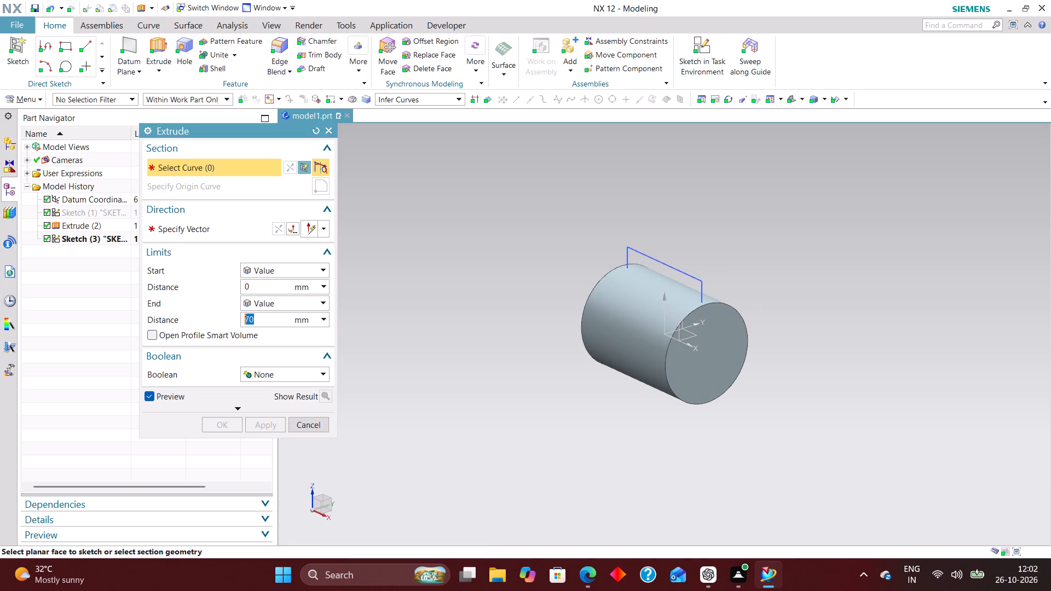
pyautogui.click(686, 274)
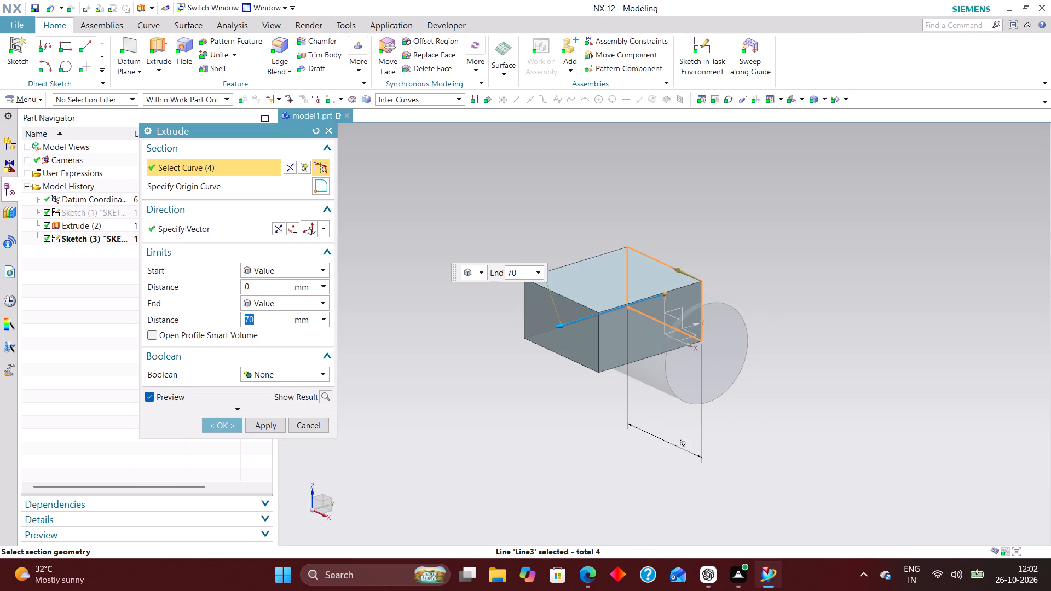
pyautogui.moveTo(851, 293); pyautogui.dragTo(809, 298, button='middle')
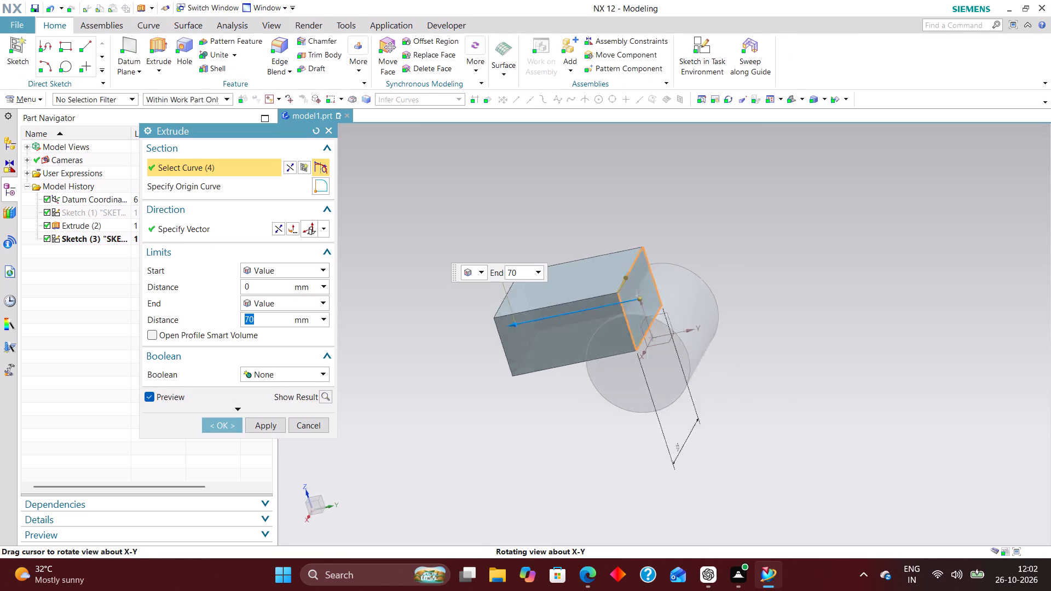
pyautogui.moveTo(809, 298); pyautogui.dragTo(819, 297, button='middle')
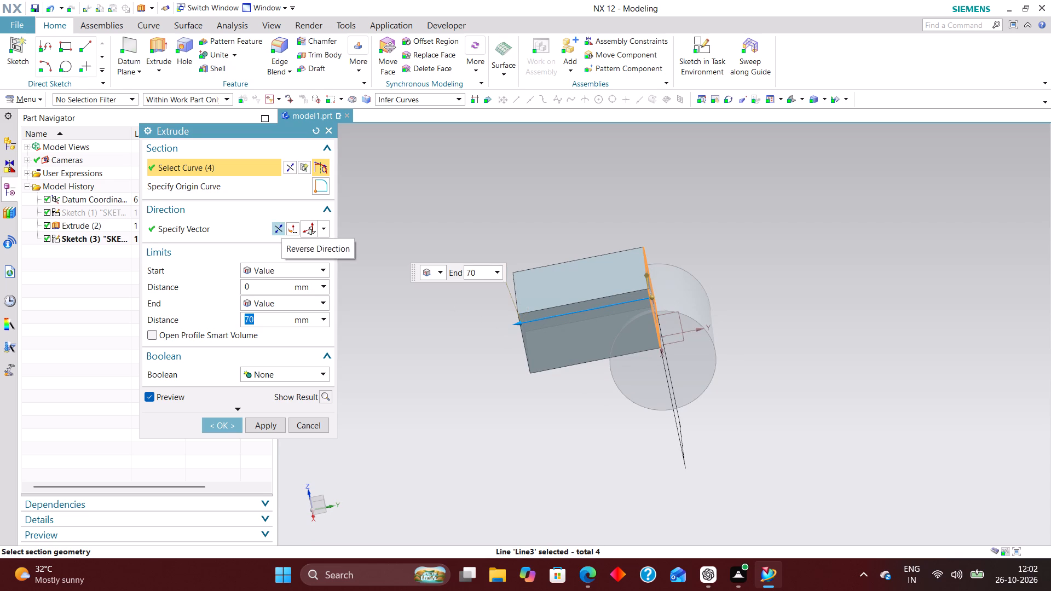
pyautogui.click(281, 225)
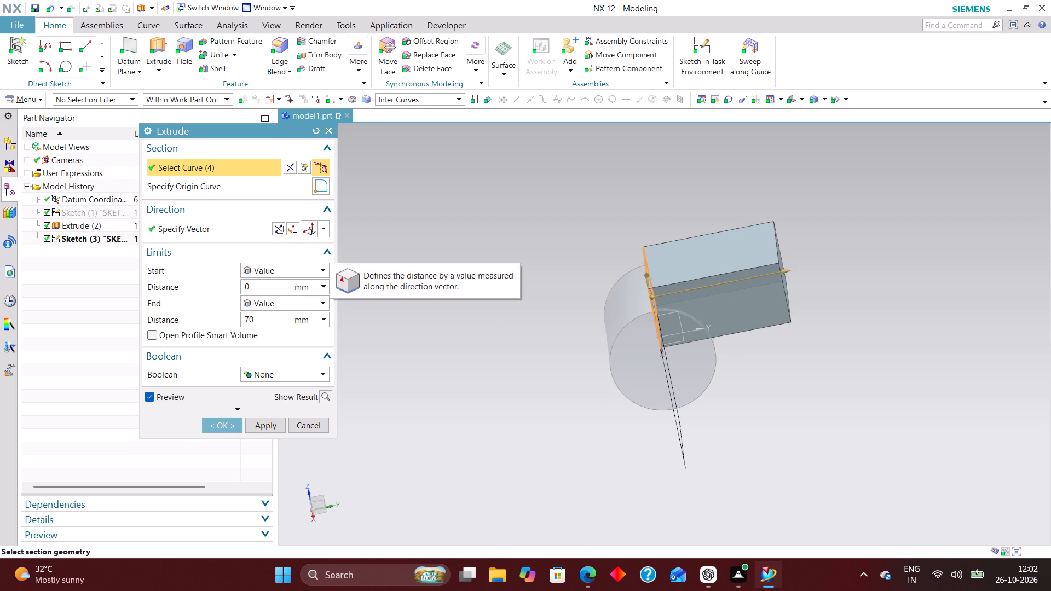
pyautogui.click(285, 271)
pyautogui.click(285, 298)
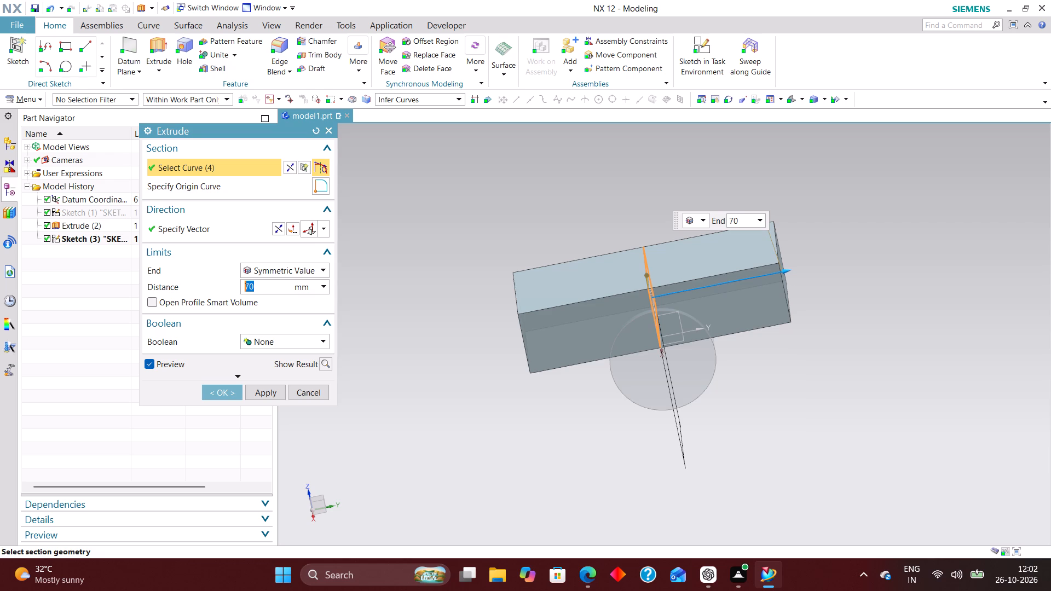
pyautogui.write('25')
pyautogui.press('Return')
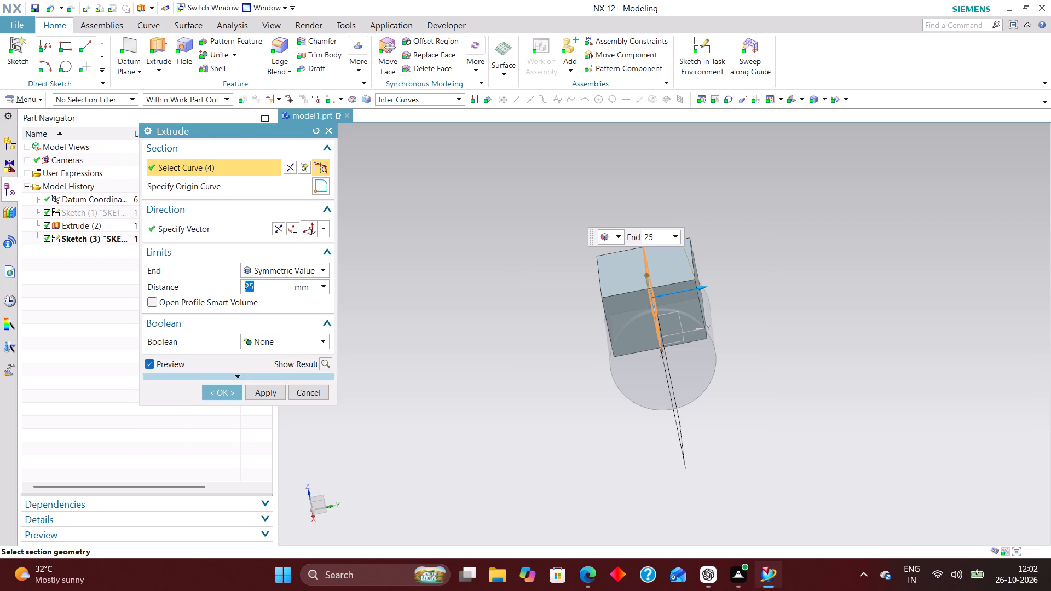
pyautogui.click(222, 387)
# Hide the rectangle sketch on the block.
pyautogui.moveTo(493, 404); pyautogui.dragTo(521, 401, button='middle')
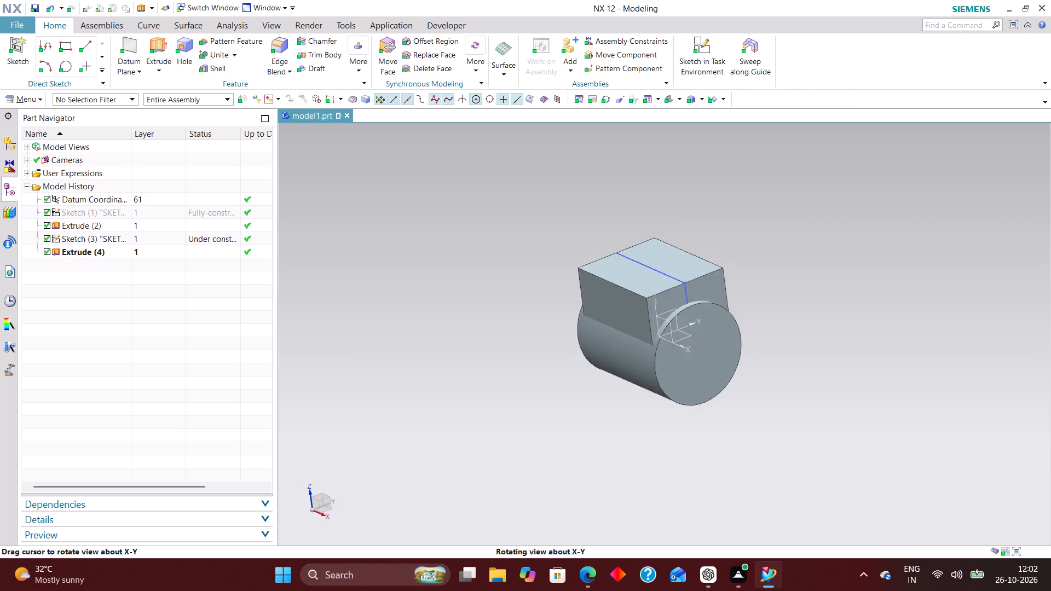
pyautogui.moveTo(521, 401); pyautogui.dragTo(517, 408, button='middle')
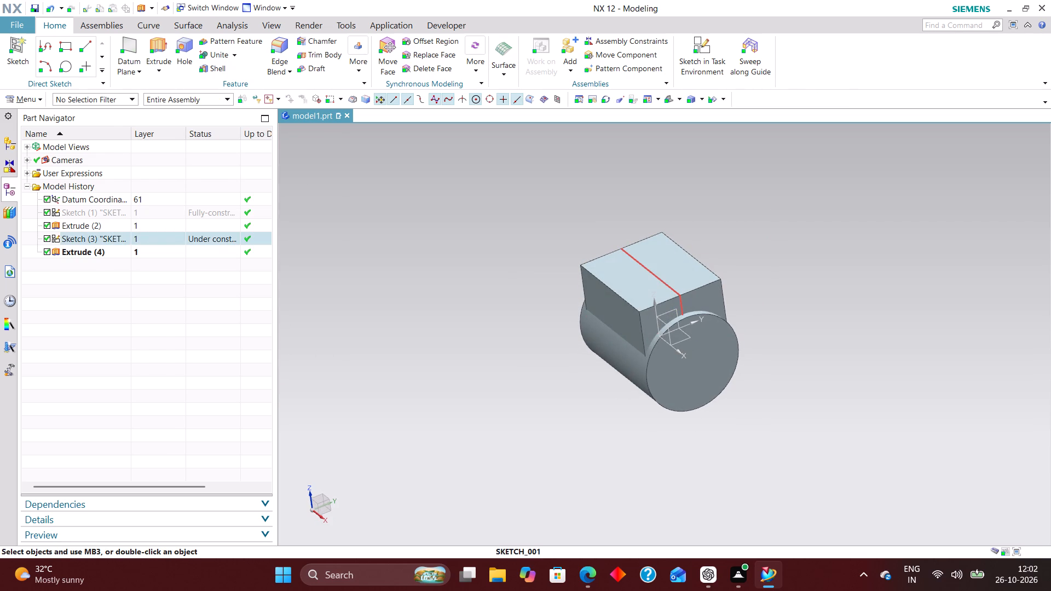
pyautogui.moveTo(643, 264); pyautogui.dragTo(673, 350, button='right')
# Unite the block with the cylinder, using the cylinder as the target body.
pyautogui.click(209, 54)
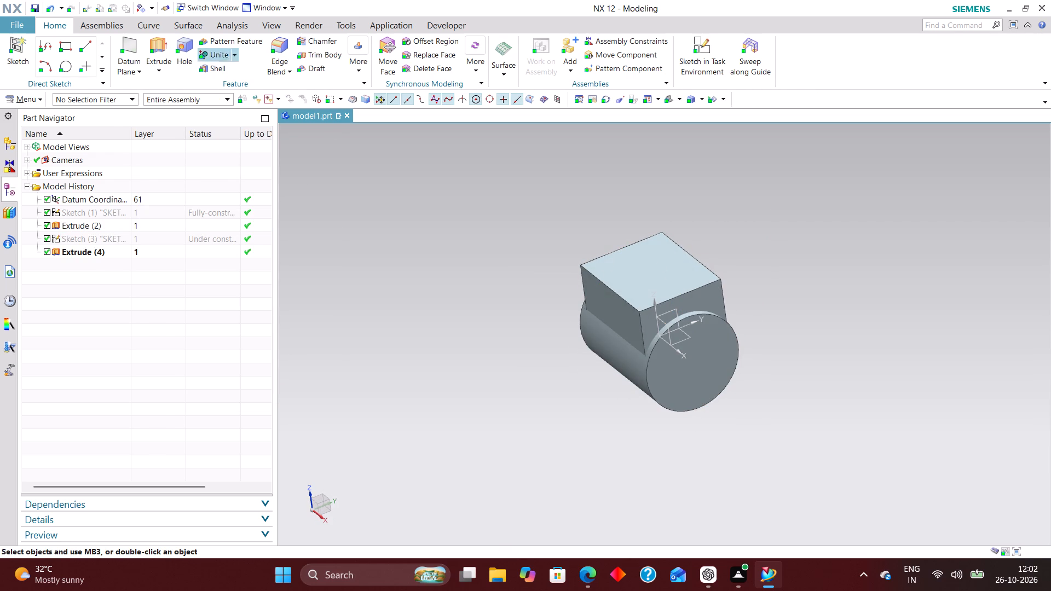
pyautogui.click(714, 394)
pyautogui.click(658, 316)
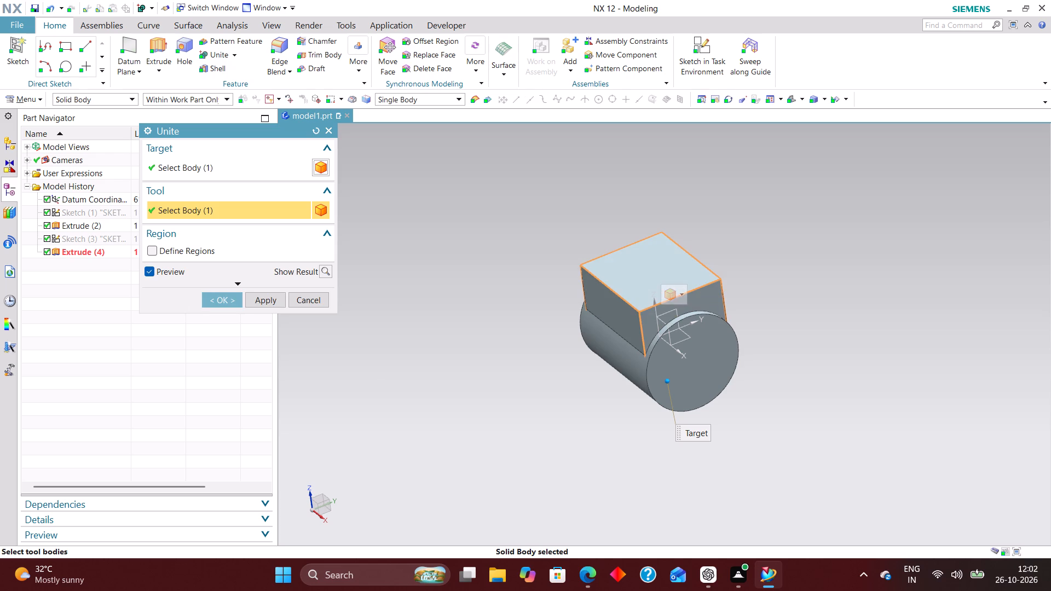
pyautogui.click(220, 297)
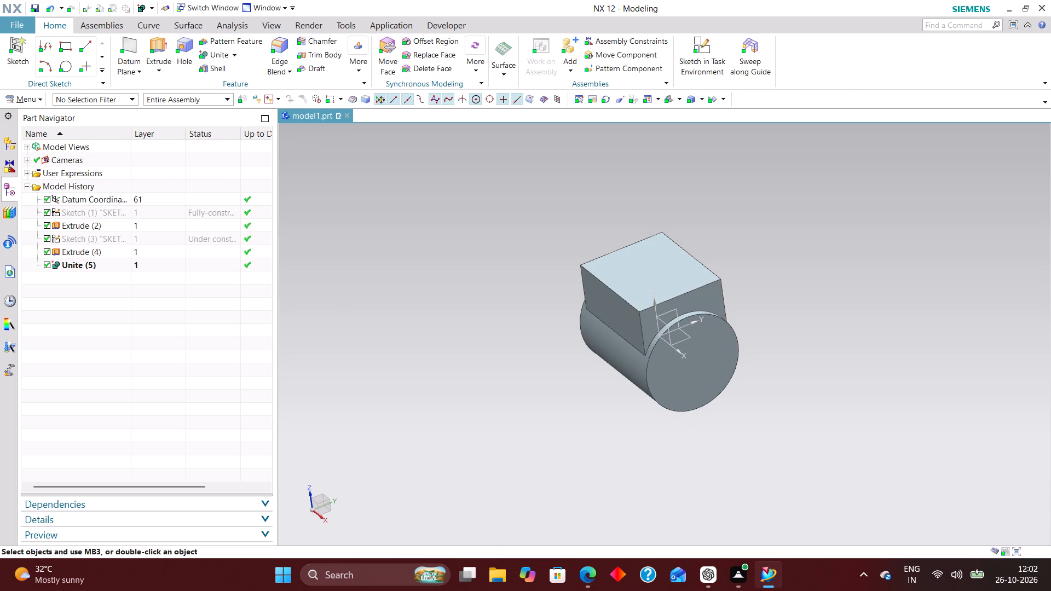
# Reopen the block's rectangle sketch for editing with rollback and set the rectangle's height to 40 mm.
pyautogui.press('End')
pyautogui.press('End')
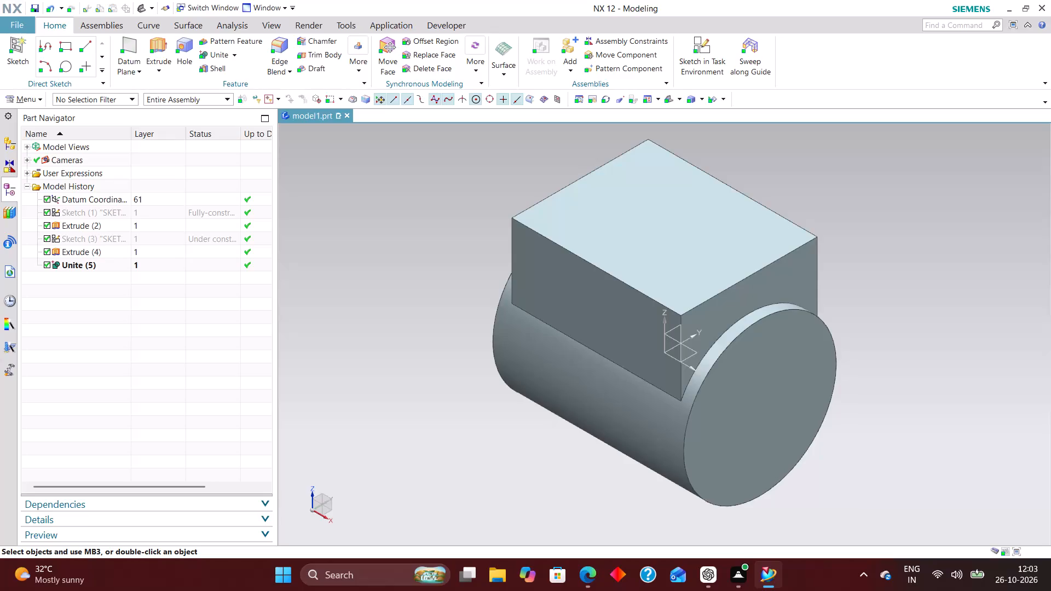
pyautogui.click(148, 235)
pyautogui.rightClick(148, 235)
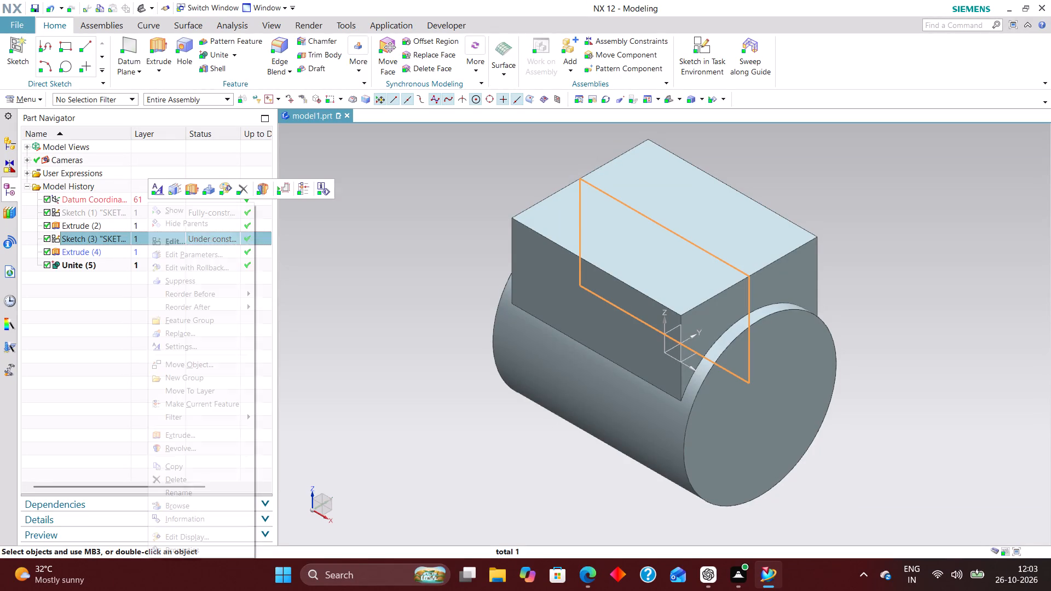
pyautogui.click(190, 266)
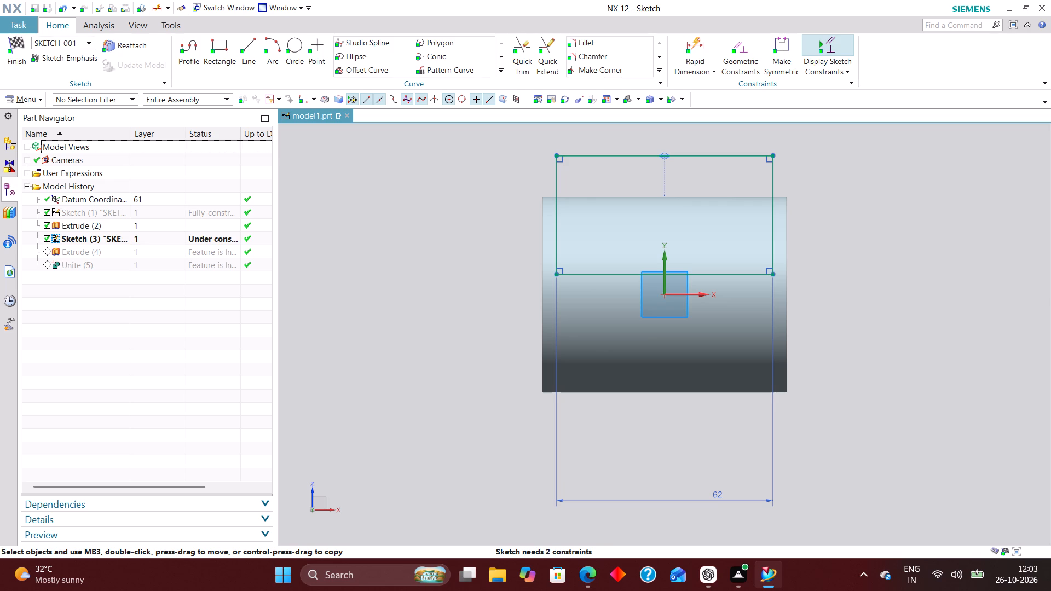
pyautogui.click(702, 44)
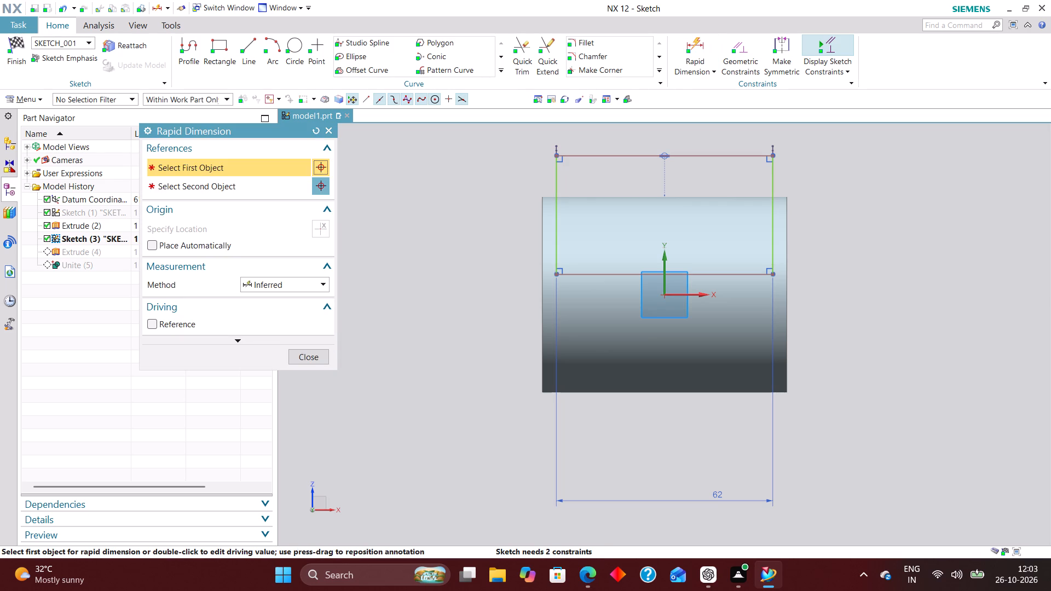
pyautogui.click(713, 276)
pyautogui.click(715, 151)
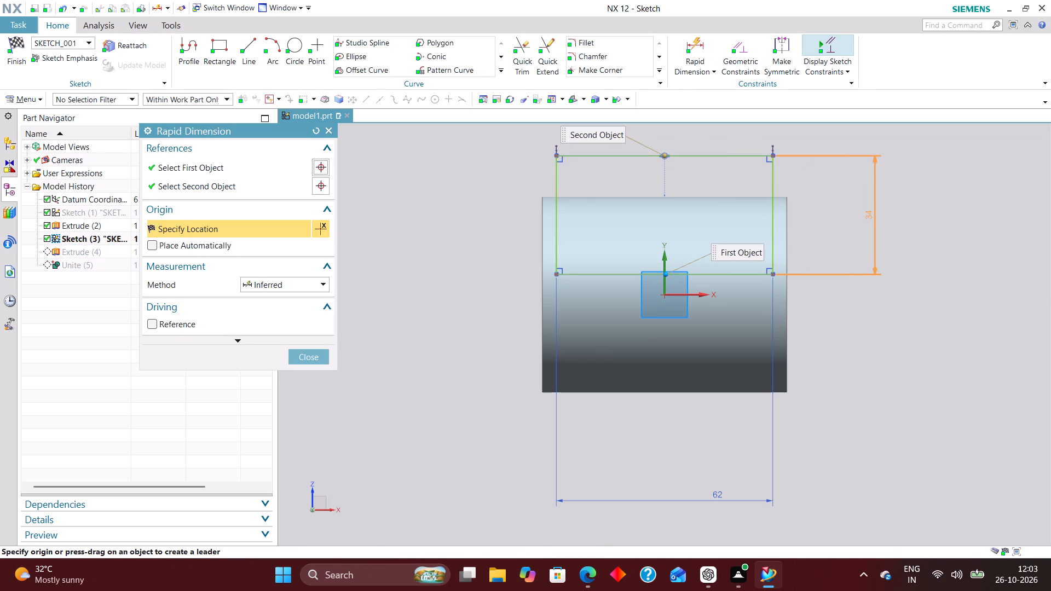
pyautogui.click(869, 216)
pyautogui.write('40')
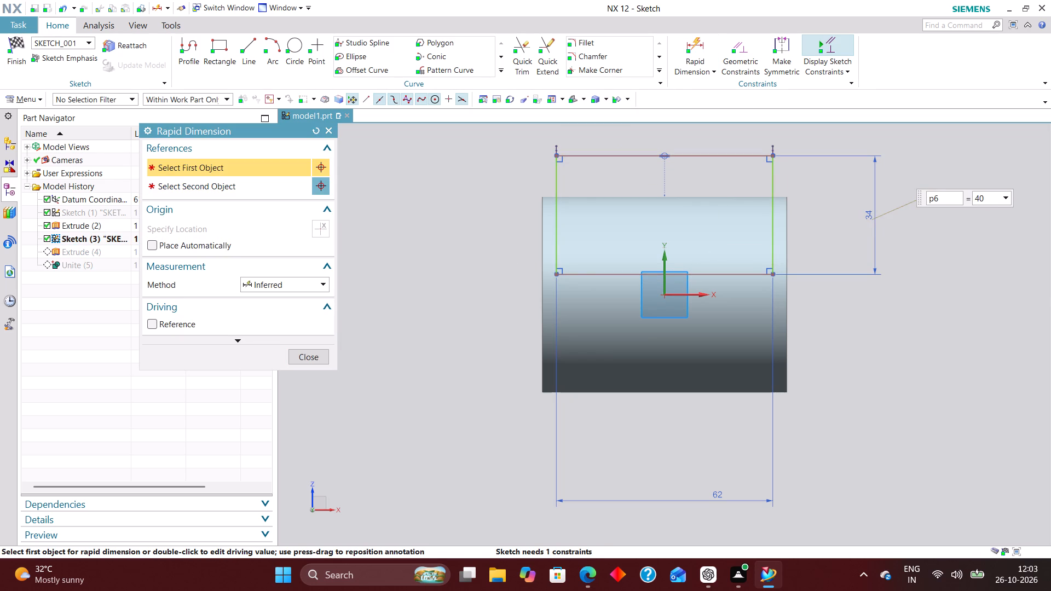
pyautogui.press('Return')
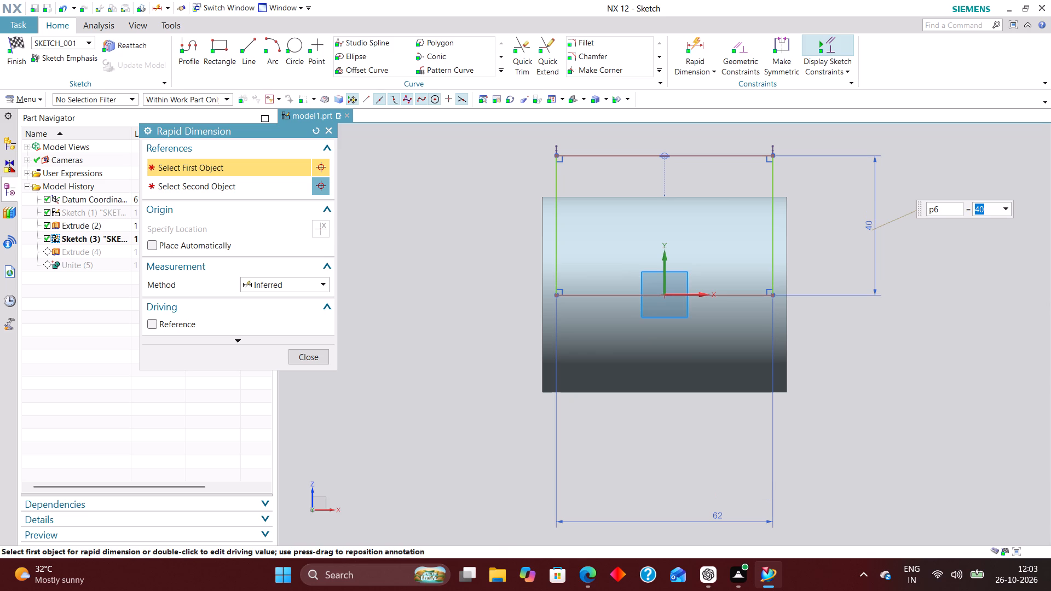
pyautogui.click(310, 356)
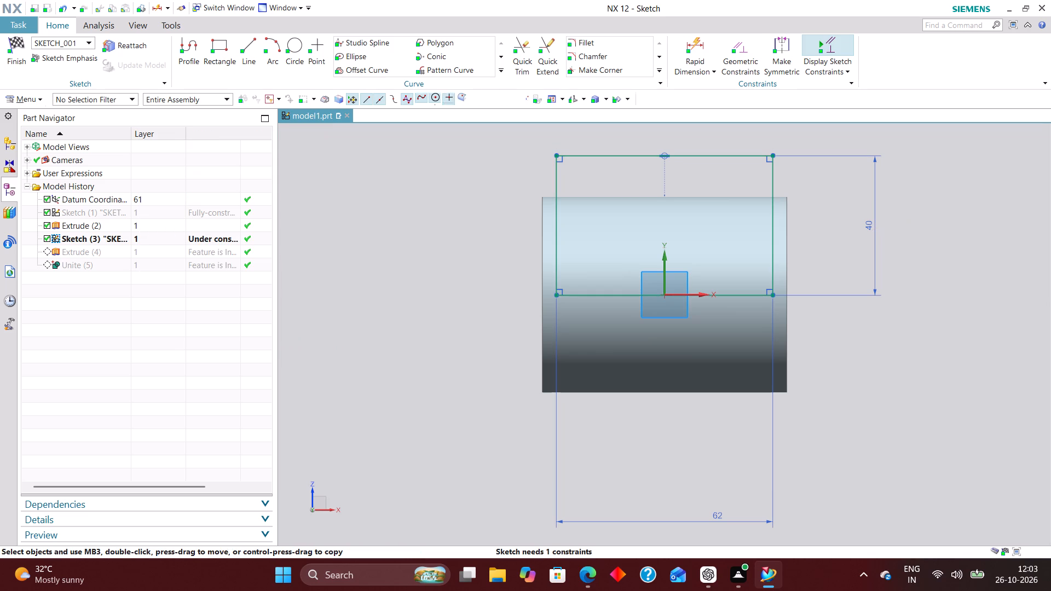
# Constrain the rectangle's lower edge to pass through the sketch origin, and finish the sketch.
pyautogui.click(737, 47)
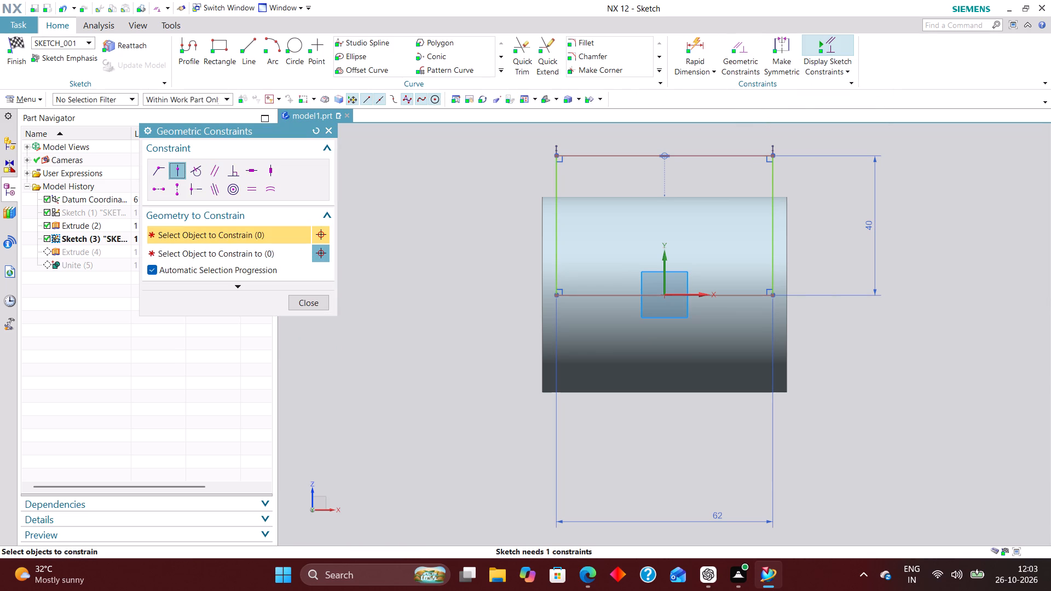
pyautogui.click(666, 294)
pyautogui.click(666, 275)
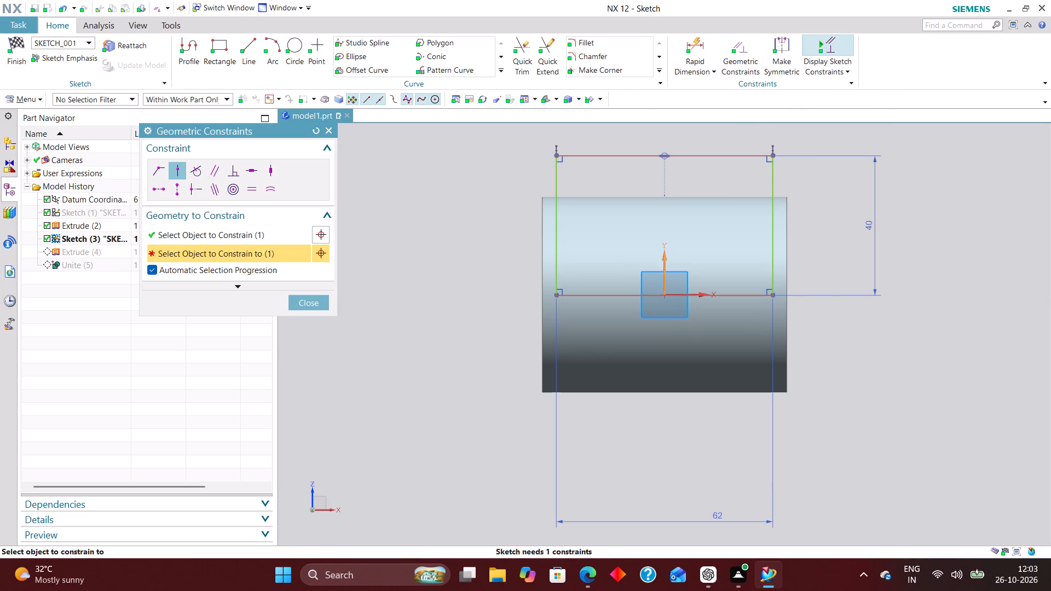
pyautogui.click(665, 294)
pyautogui.click(696, 292)
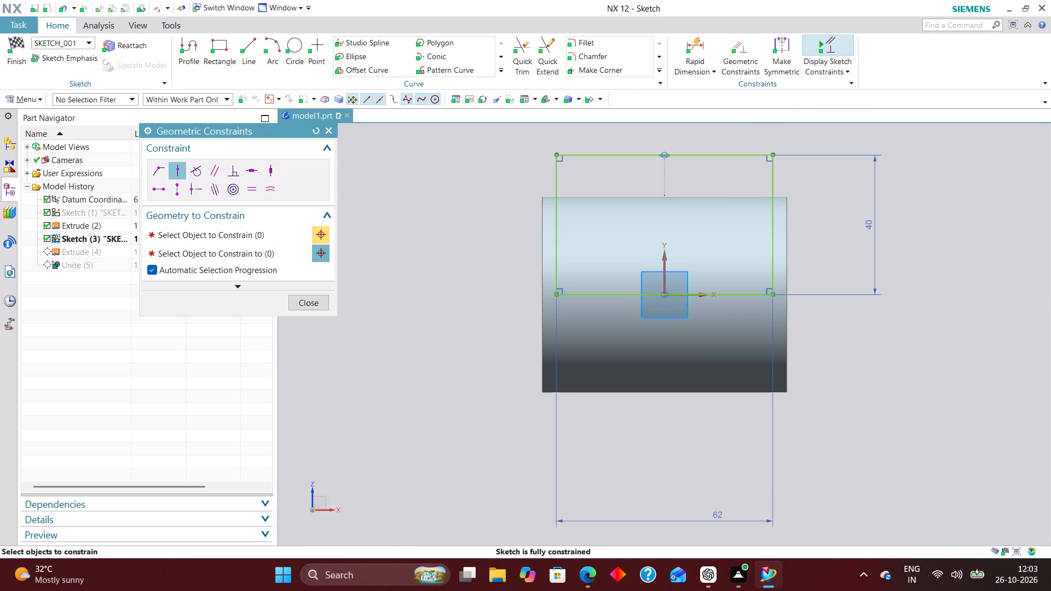
pyautogui.click(316, 302)
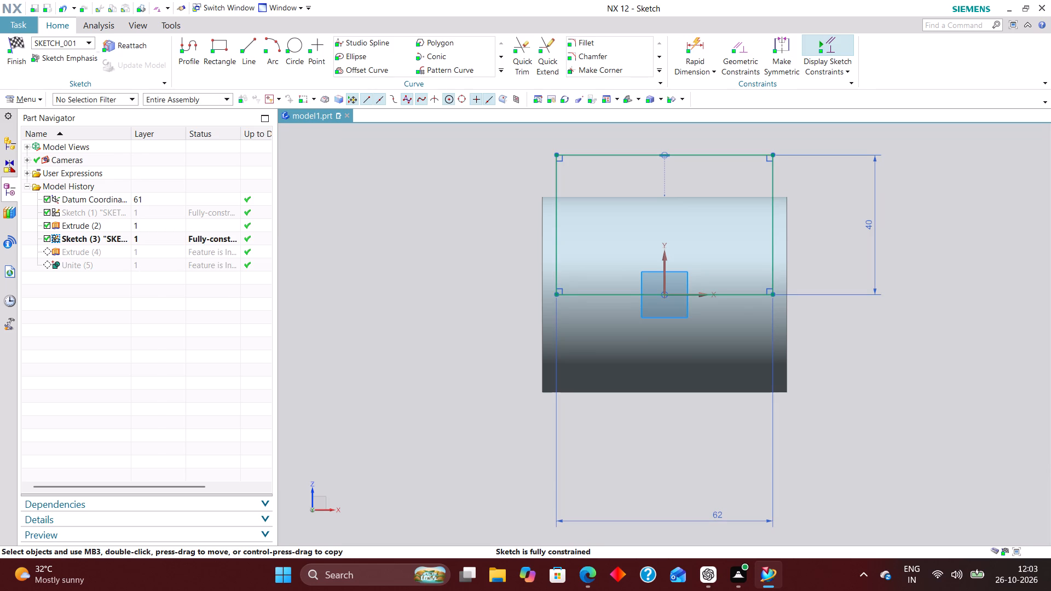
pyautogui.click(21, 40)
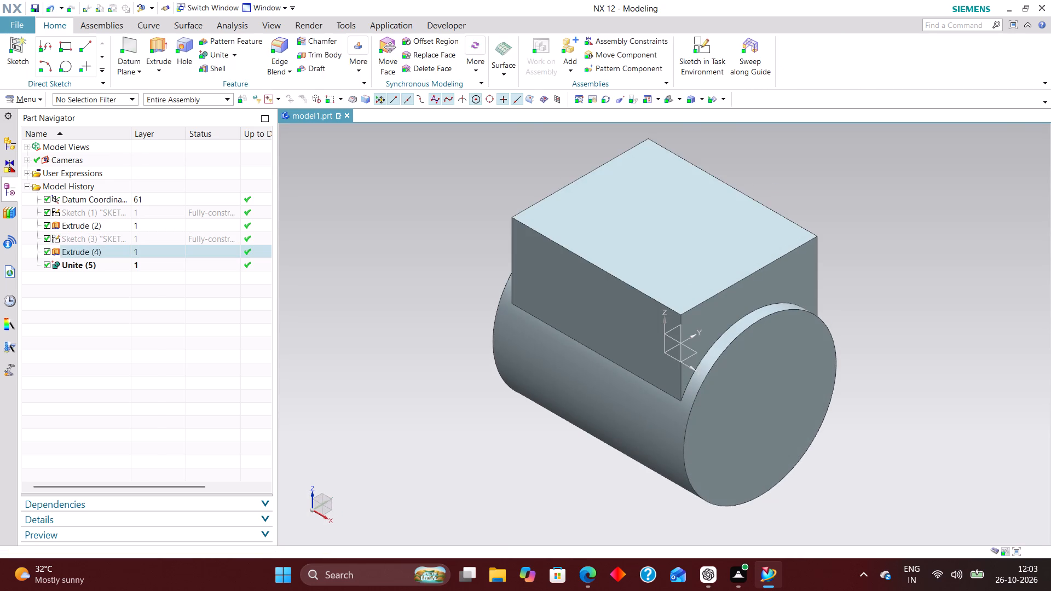
# Create a new sketch in the task environment on the datum XZ plane.
pyautogui.scroll(-2, 584, 192)
pyautogui.scroll(1, 810, 285)
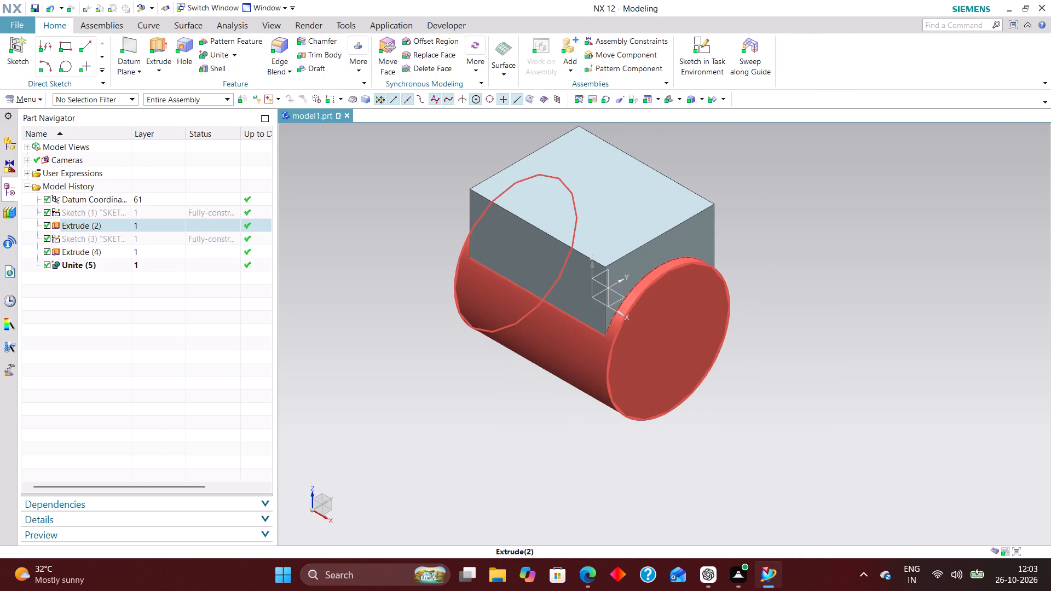
pyautogui.click(708, 44)
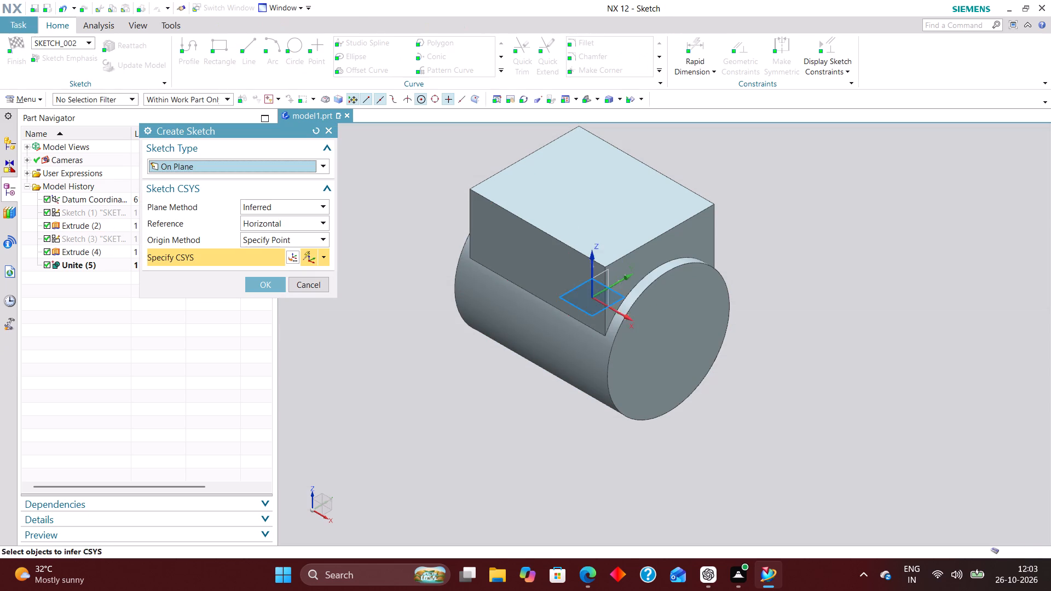
pyautogui.click(603, 285)
pyautogui.click(280, 284)
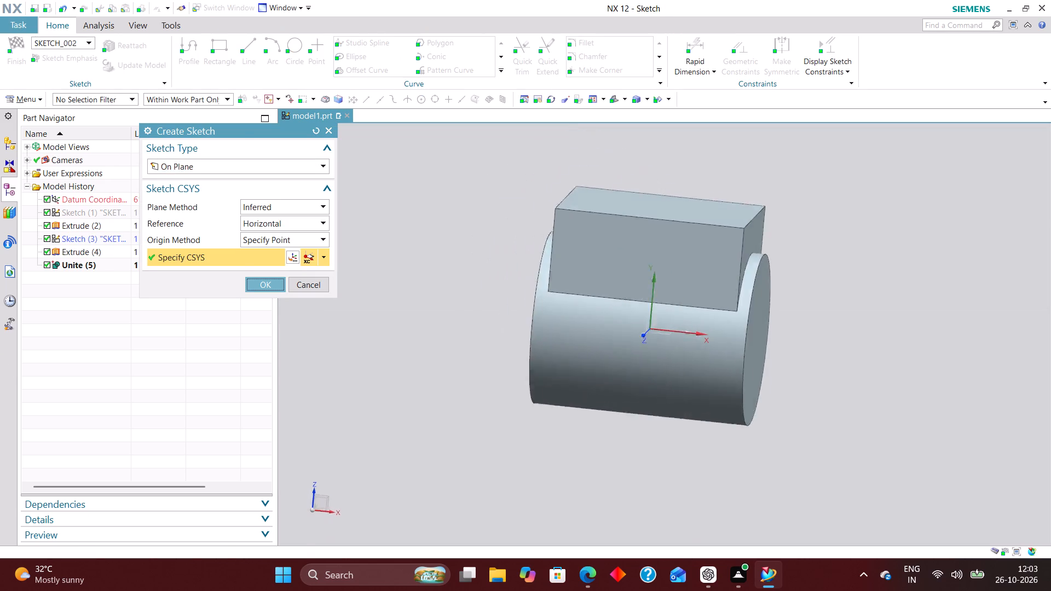
# Sketch an upright rectangle about 17 mm wide and 75 mm high, starting above the block and ending inside it.
pyautogui.scroll(-2, 490, 316)
pyautogui.scroll(1, 785, 286)
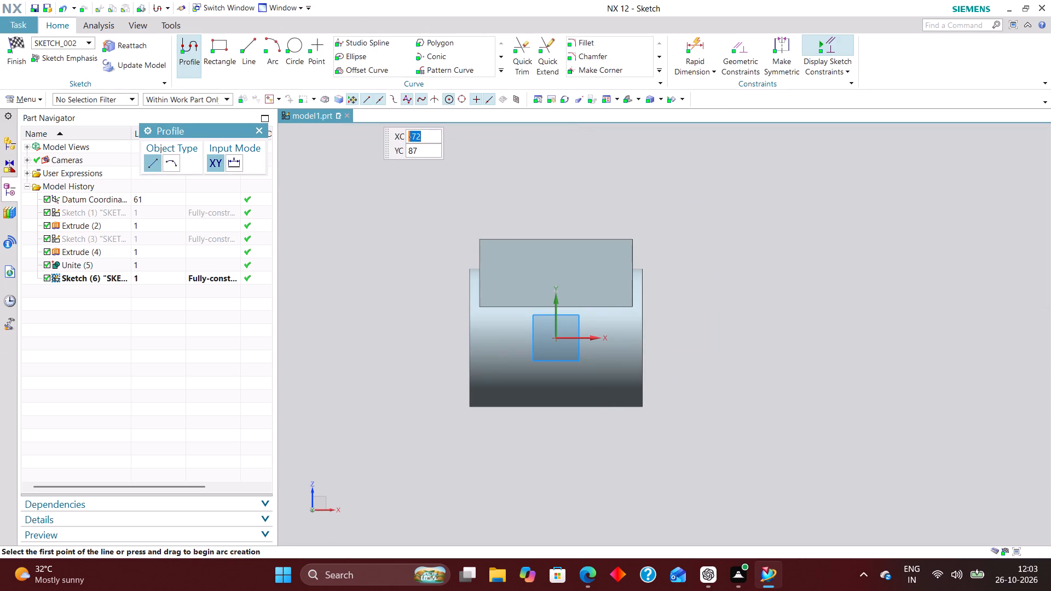
pyautogui.click(216, 51)
pyautogui.scroll(-2, 571, 278)
pyautogui.scroll(2, 569, 176)
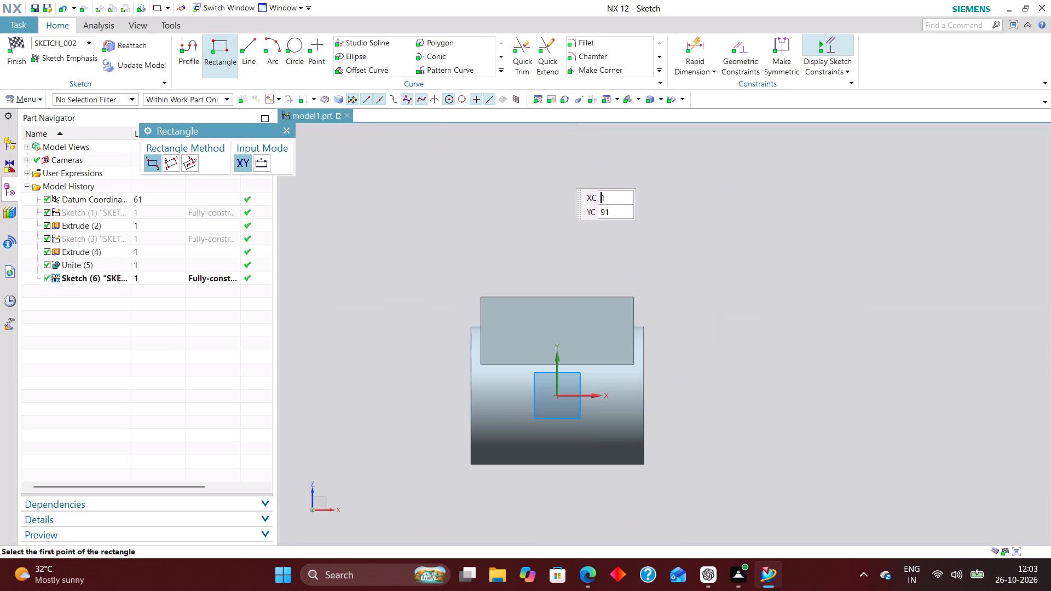
pyautogui.click(539, 160)
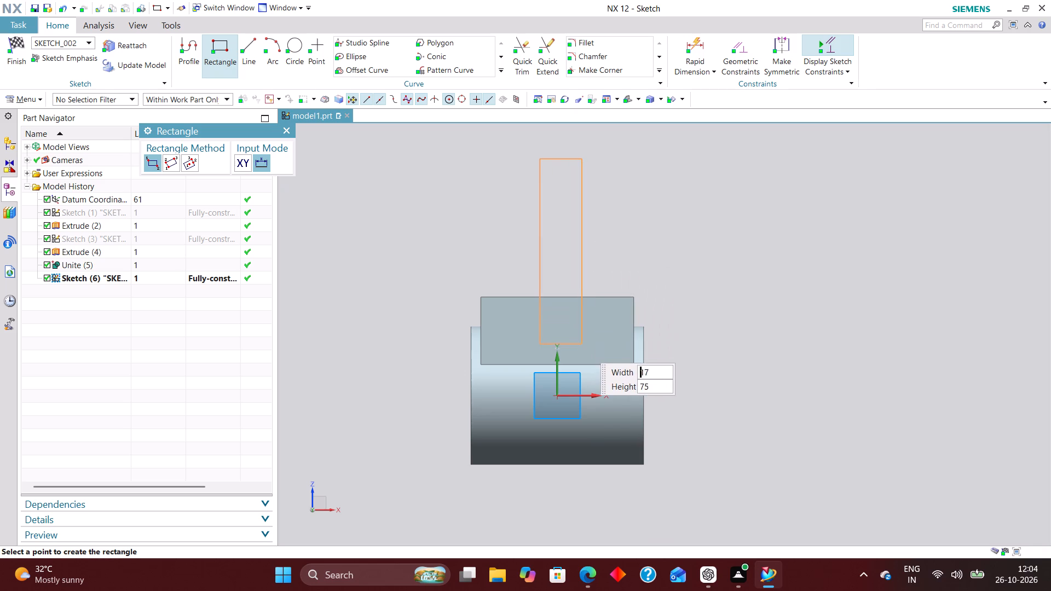
pyautogui.click(582, 345)
# Centre the rectangle by constraining the midpoint of its top edge onto the sketch's Y axis.
pyautogui.click(744, 43)
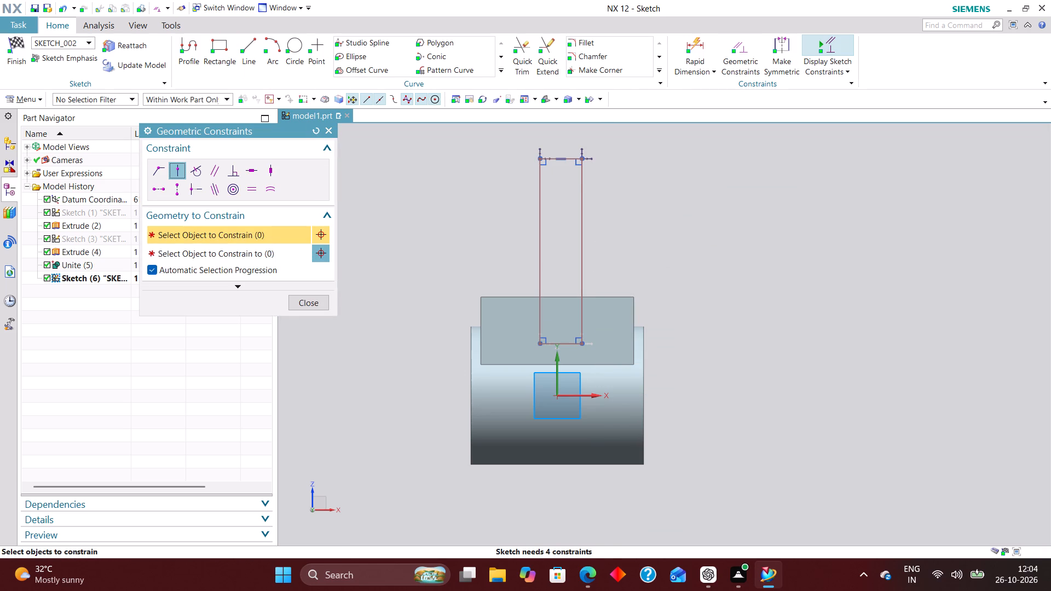
pyautogui.click(559, 155)
pyautogui.click(554, 360)
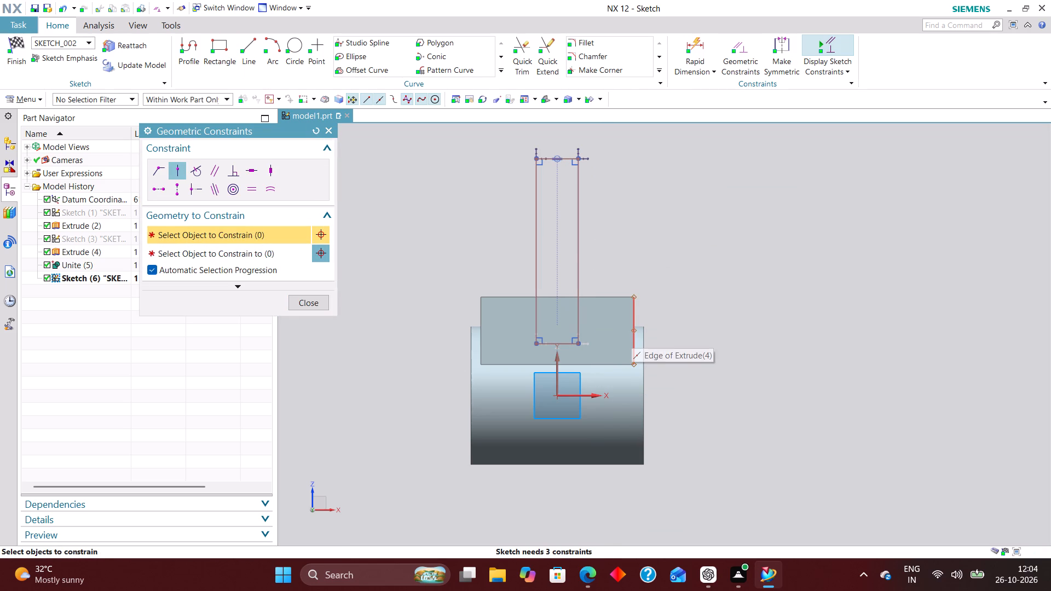
# Dimension the upright rectangle's width as 18 mm.
pyautogui.click(696, 38)
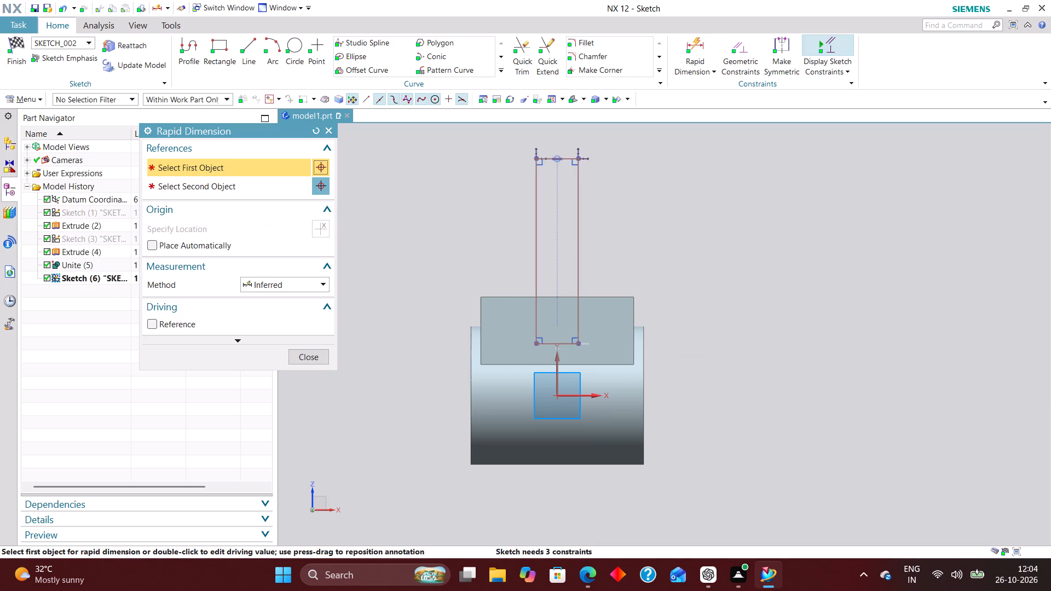
pyautogui.scroll(-1, 577, 244)
pyautogui.scroll(3, 580, 180)
pyautogui.click(564, 172)
pyautogui.click(544, 226)
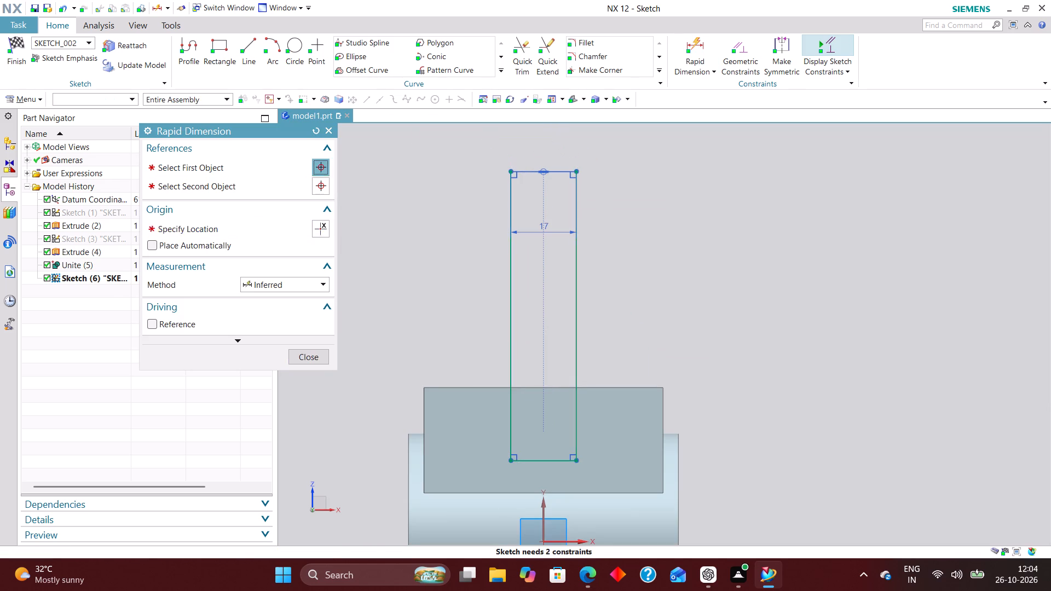
pyautogui.write('18')
pyautogui.press('Return')
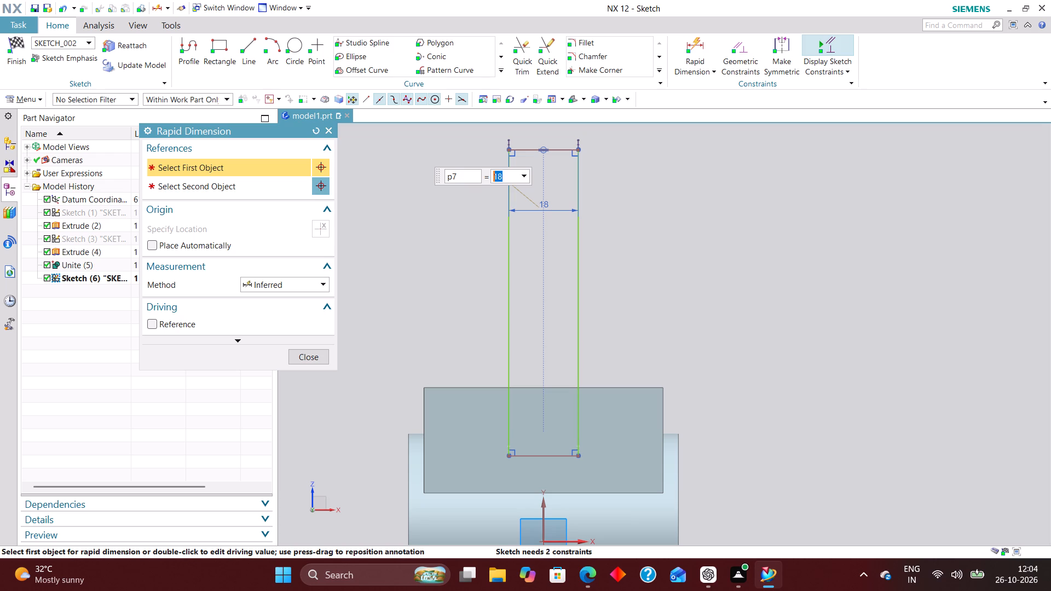
# Dimension the distance from the X axis to the rectangle's bottom edge as 40 mm.
pyautogui.scroll(-2, 603, 198)
pyautogui.scroll(2, 599, 274)
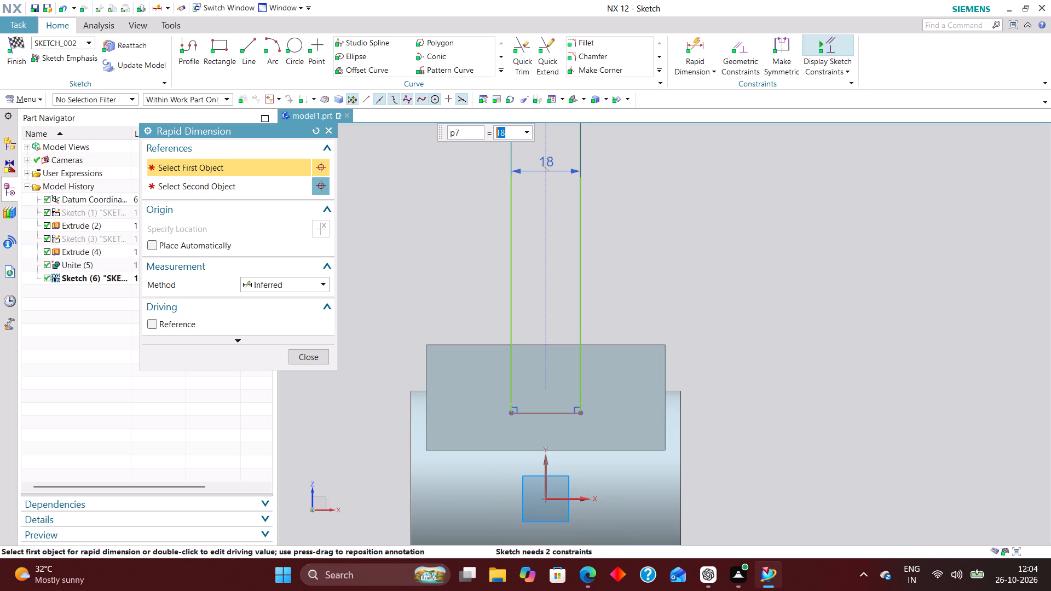
pyautogui.click(694, 43)
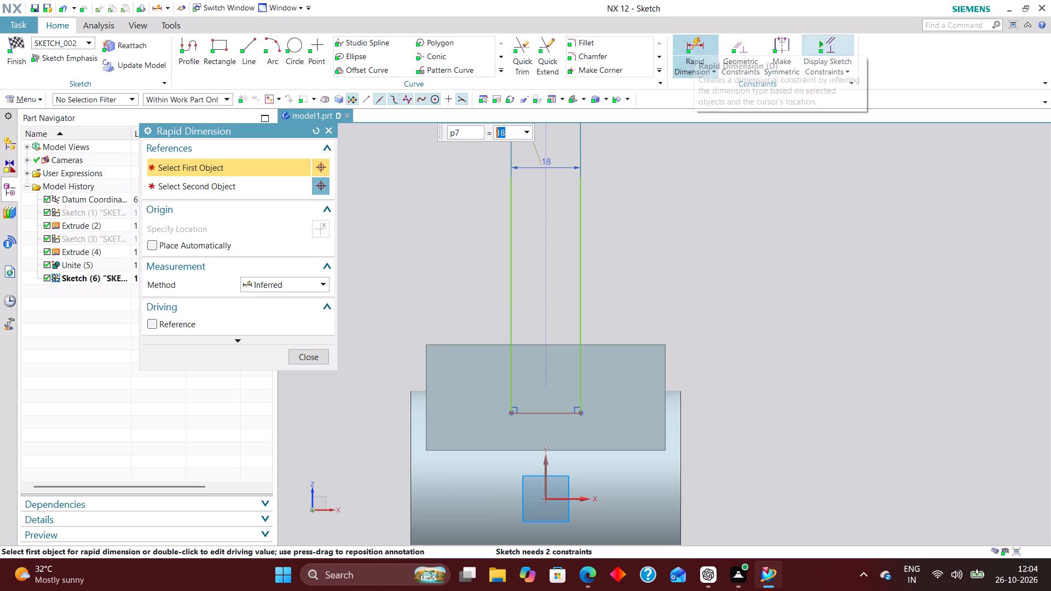
pyautogui.click(570, 502)
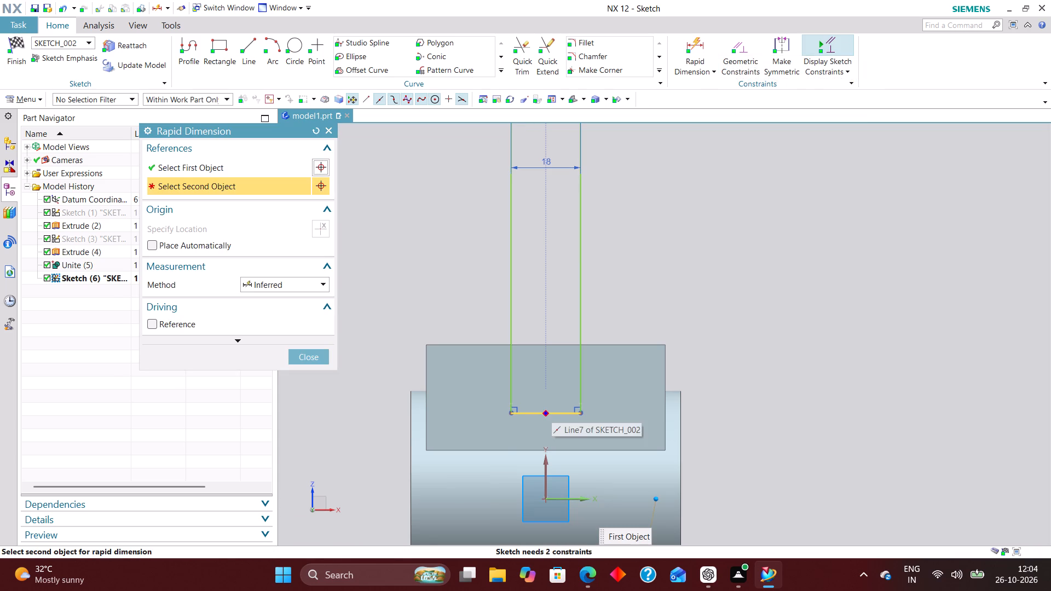
pyautogui.click(551, 412)
pyautogui.click(720, 457)
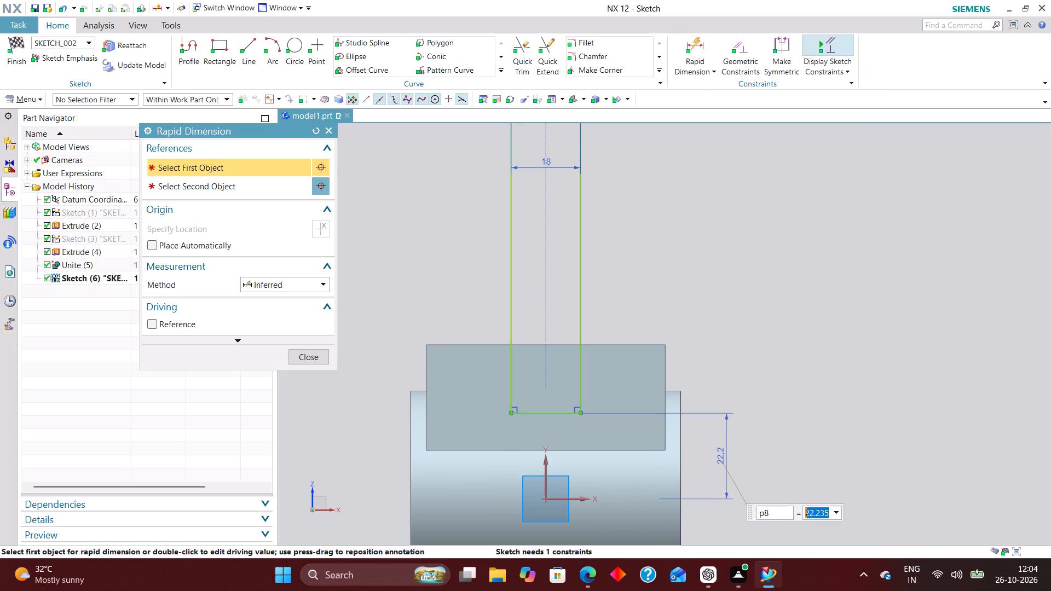
pyautogui.write('40')
pyautogui.press('Return')
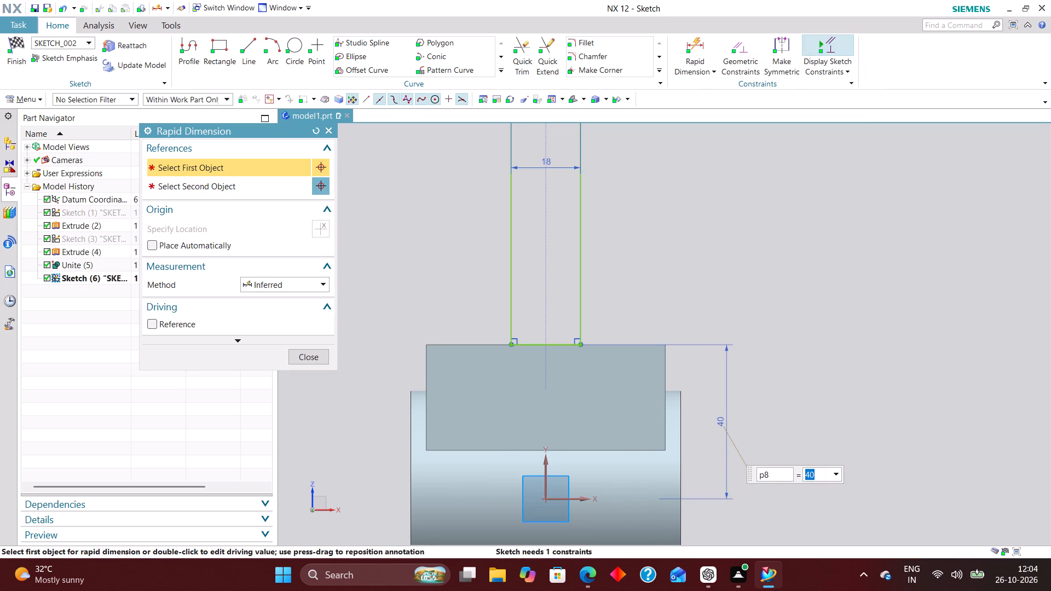
# Dimension the distance from the X axis to the rectangle's top edge as 110 mm.
pyautogui.scroll(-2, 734, 457)
pyautogui.scroll(2, 753, 369)
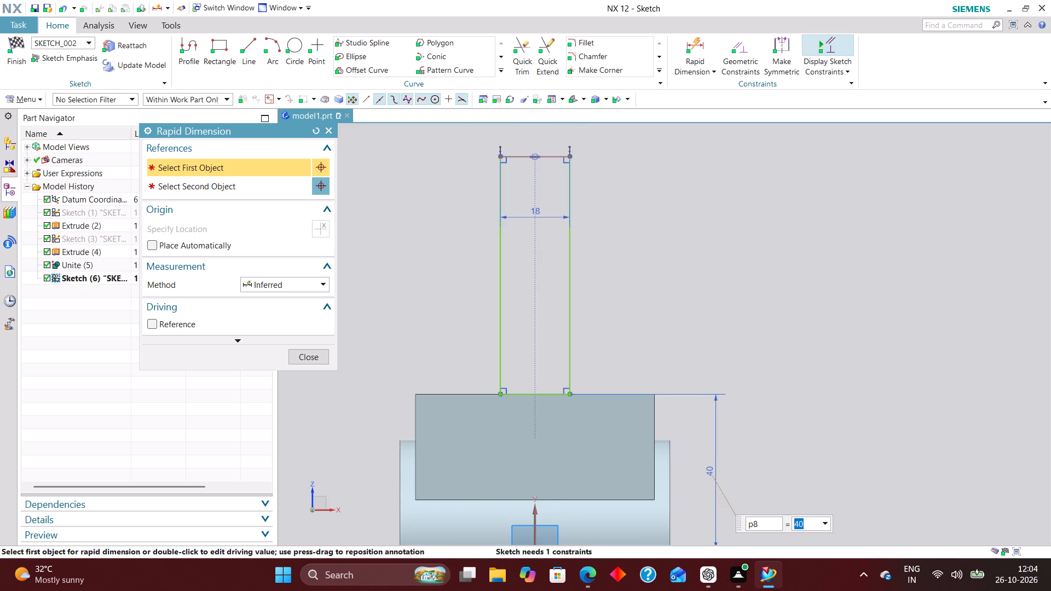
pyautogui.scroll(-1, 697, 329)
pyautogui.scroll(1, 574, 500)
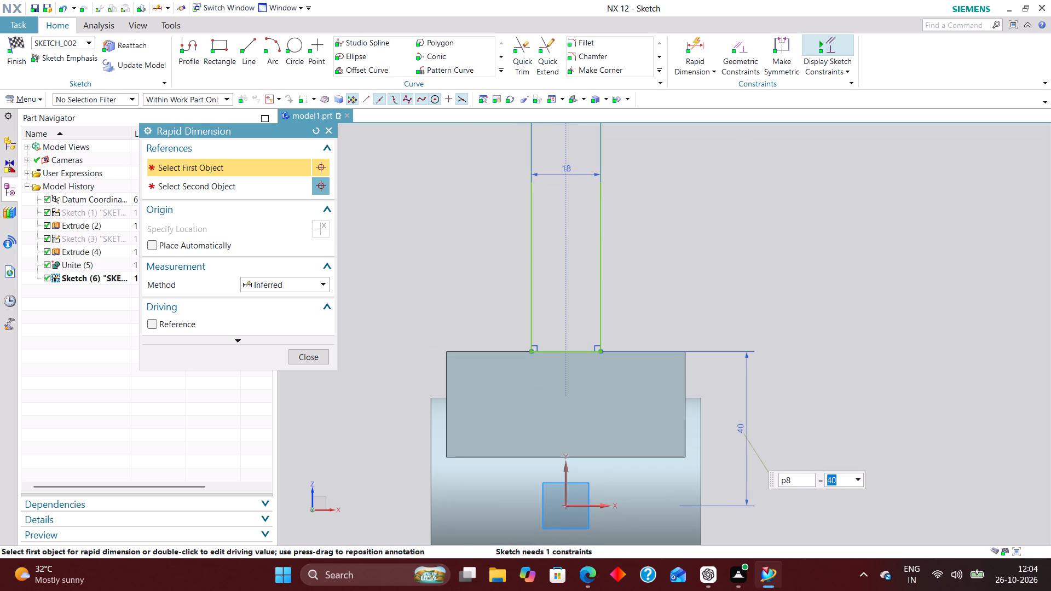
pyautogui.click(591, 508)
pyautogui.scroll(-3, 603, 401)
pyautogui.click(587, 252)
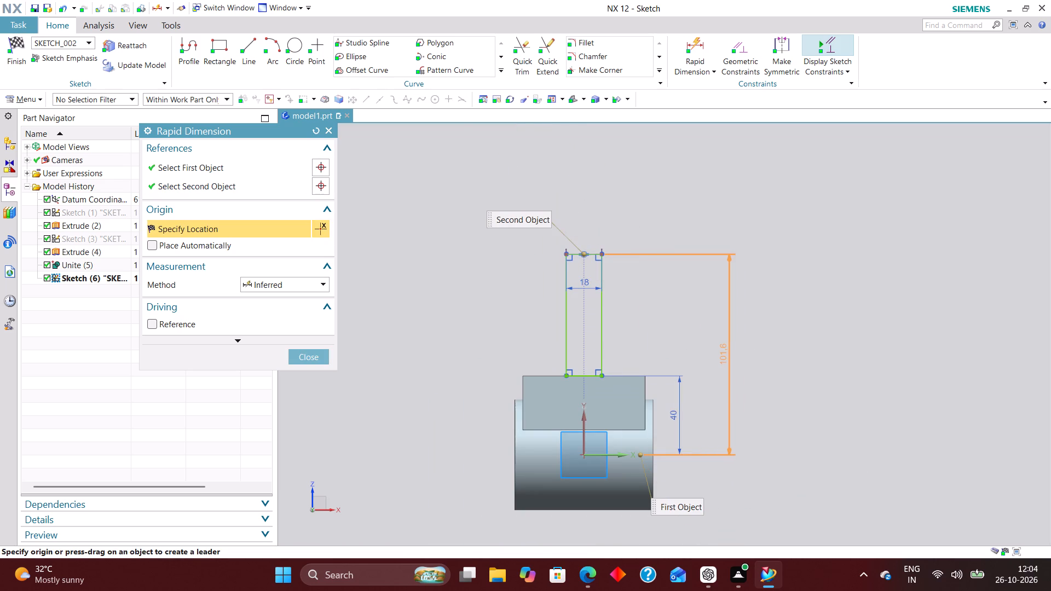
pyautogui.click(733, 364)
pyautogui.press('1')
pyautogui.write('10')
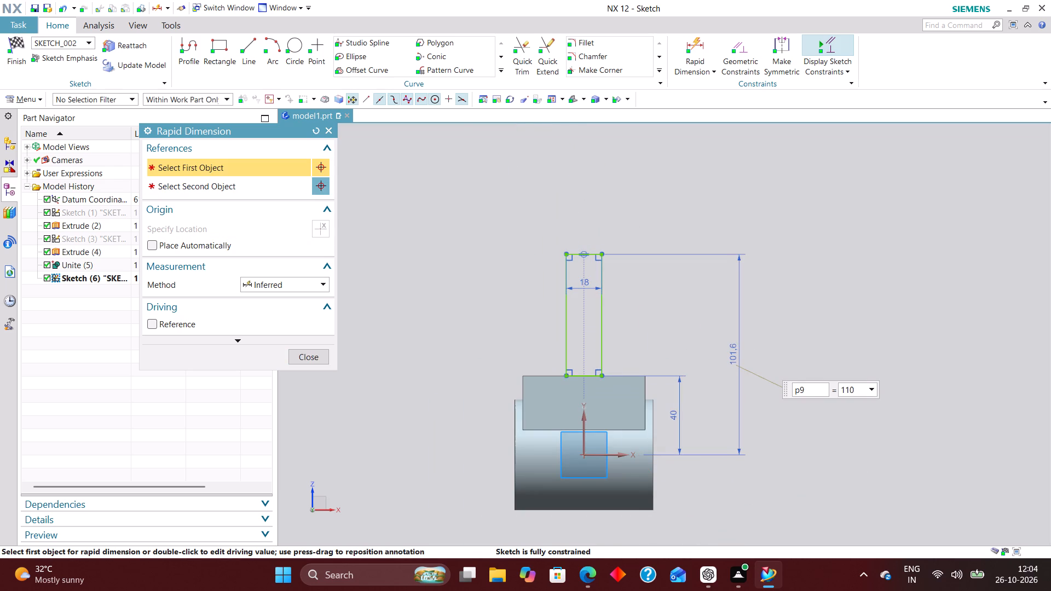
pyautogui.press('Return')
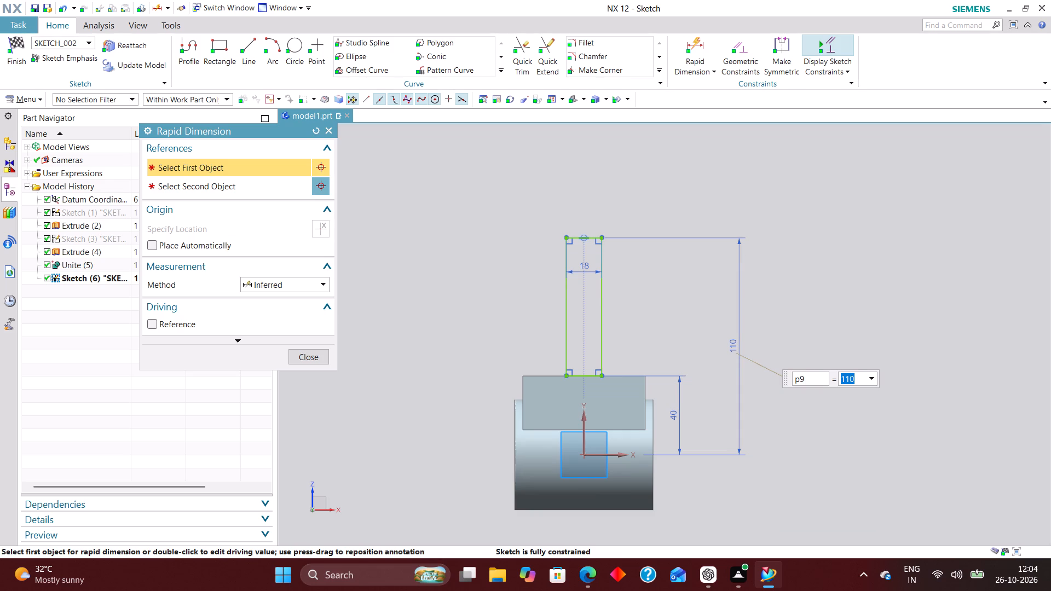
pyautogui.click(314, 351)
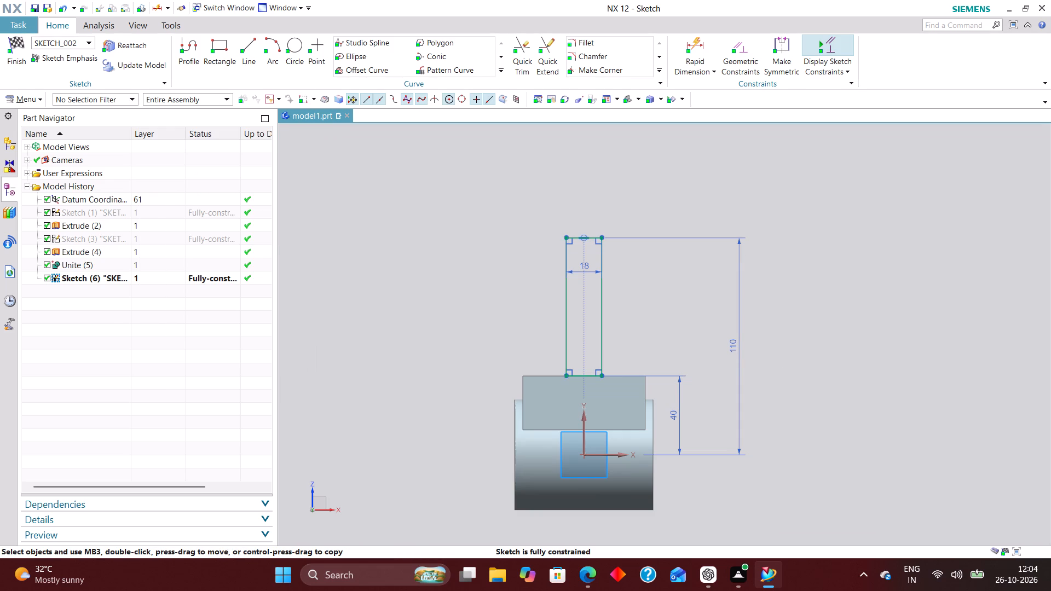
# Finish the sketch and extrude the upright rectangle with a symmetric value of 25 mm, with no Boolean.
pyautogui.click(24, 40)
pyautogui.scroll(-4, 633, 378)
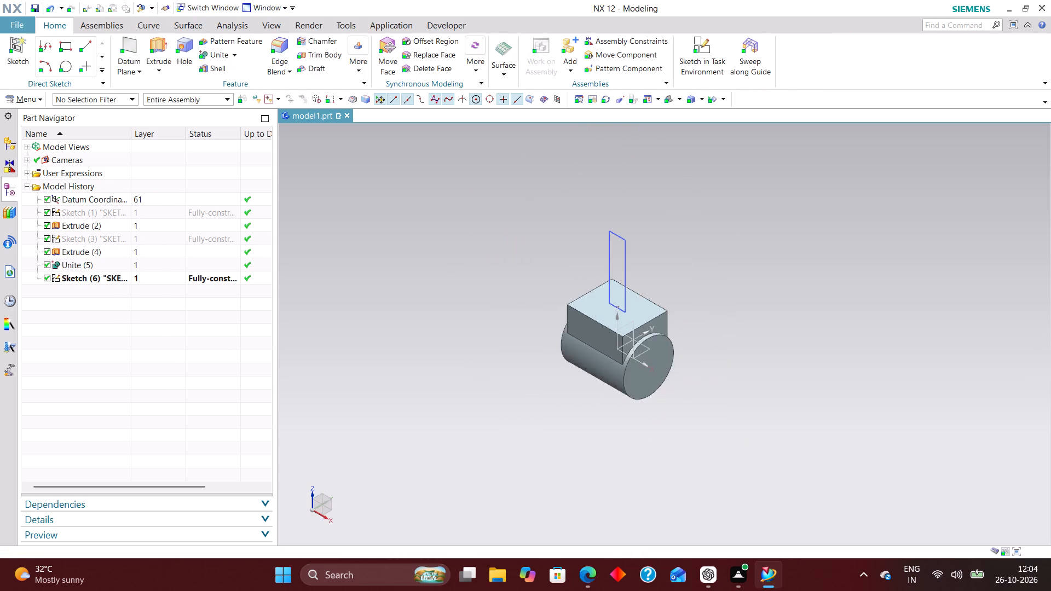
pyautogui.scroll(1, 636, 241)
pyautogui.click(159, 44)
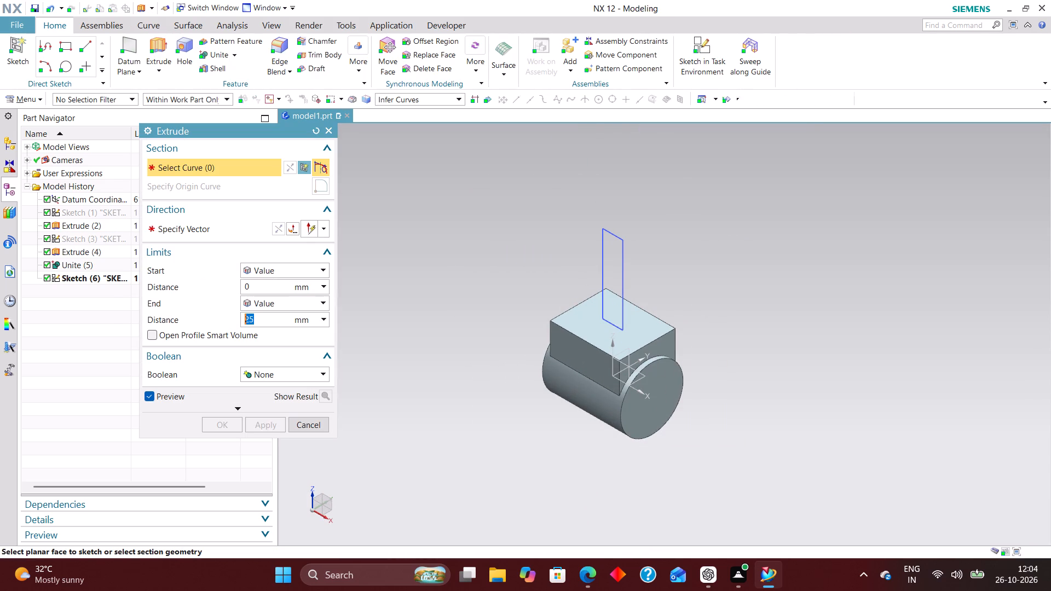
pyautogui.click(623, 258)
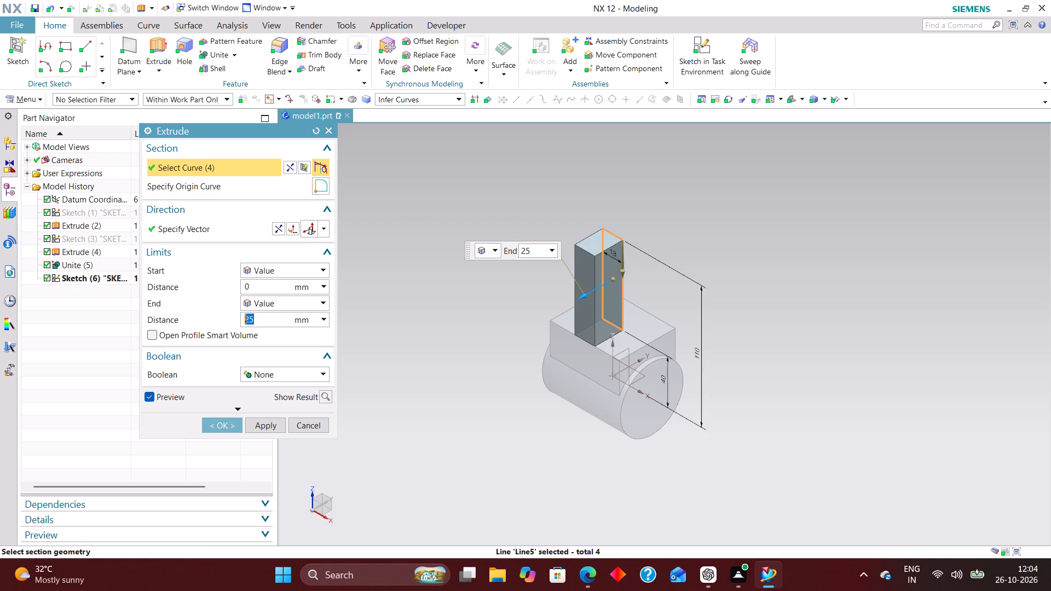
pyautogui.click(292, 270)
pyautogui.click(288, 293)
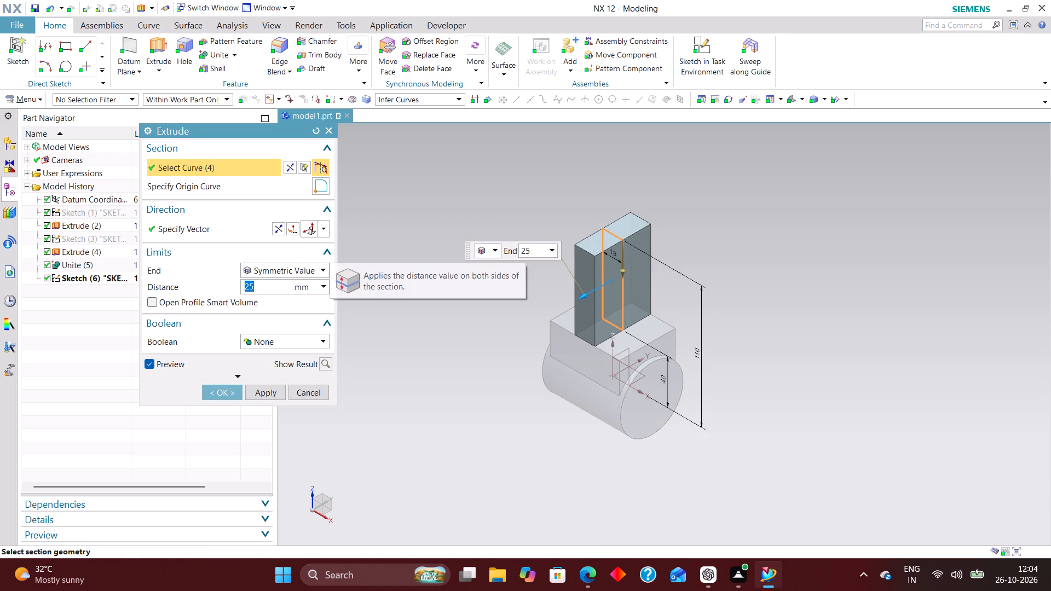
pyautogui.click(215, 389)
# Unite the upright section with the block-and-cylinder body as the target.
pyautogui.scroll(2, 579, 349)
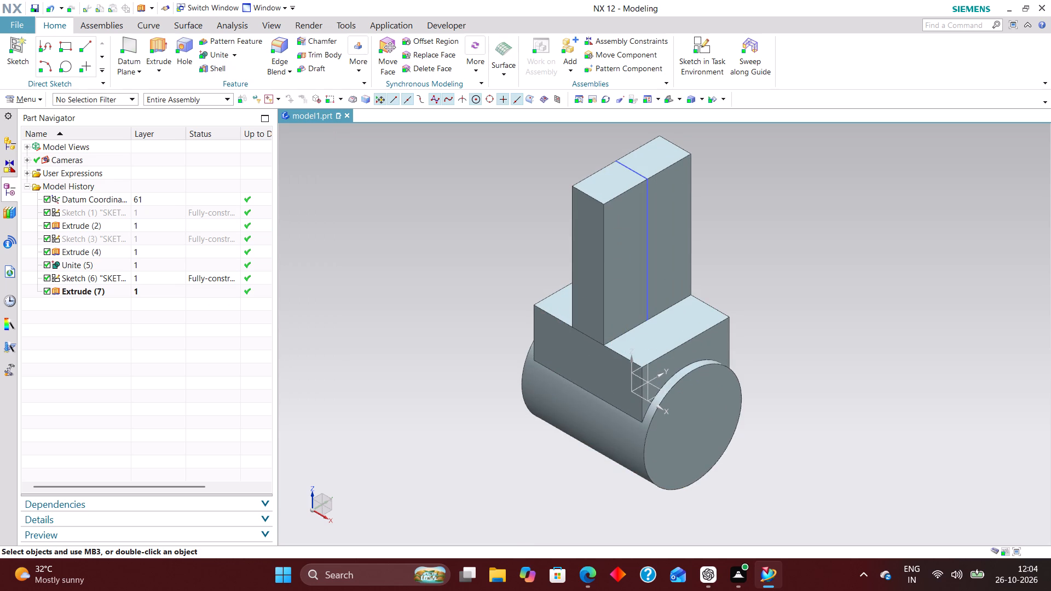
pyautogui.click(212, 57)
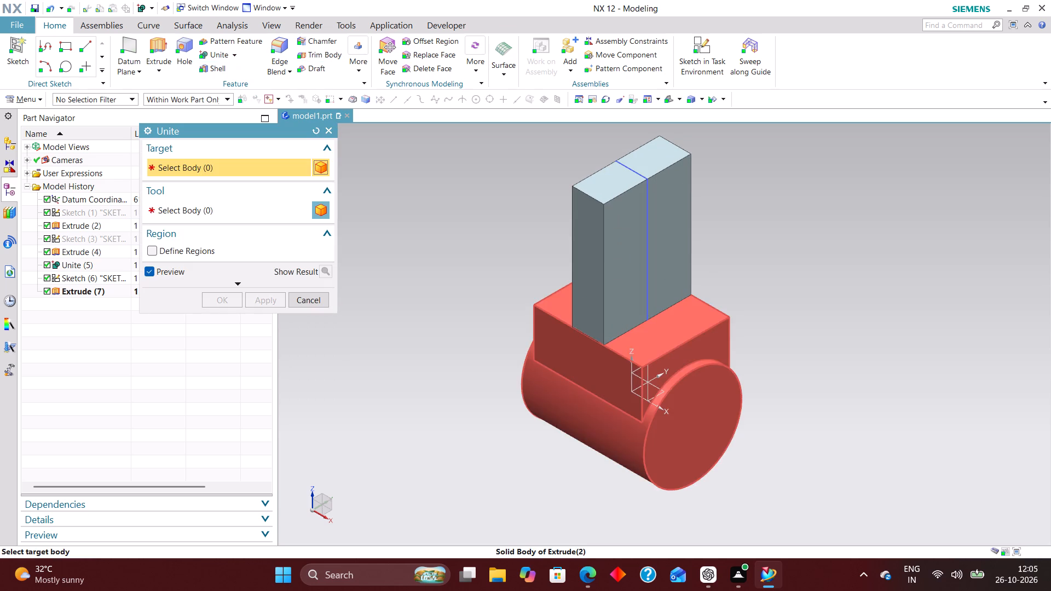
pyautogui.click(672, 391)
pyautogui.click(626, 291)
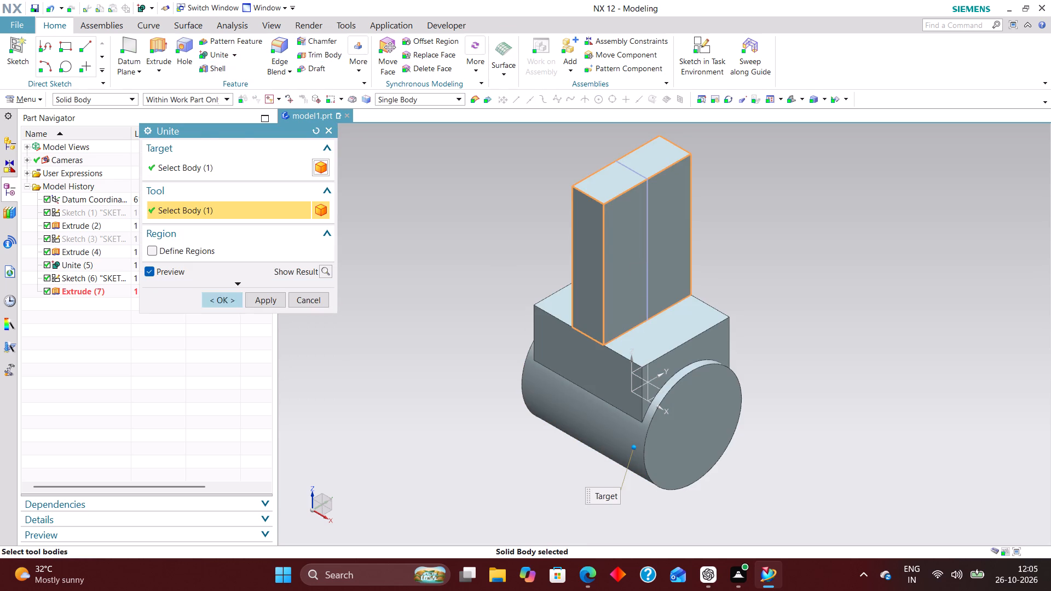
pyautogui.click(220, 300)
# Hide the upright rectangle's sketch in the model.
pyautogui.scroll(-1, 563, 424)
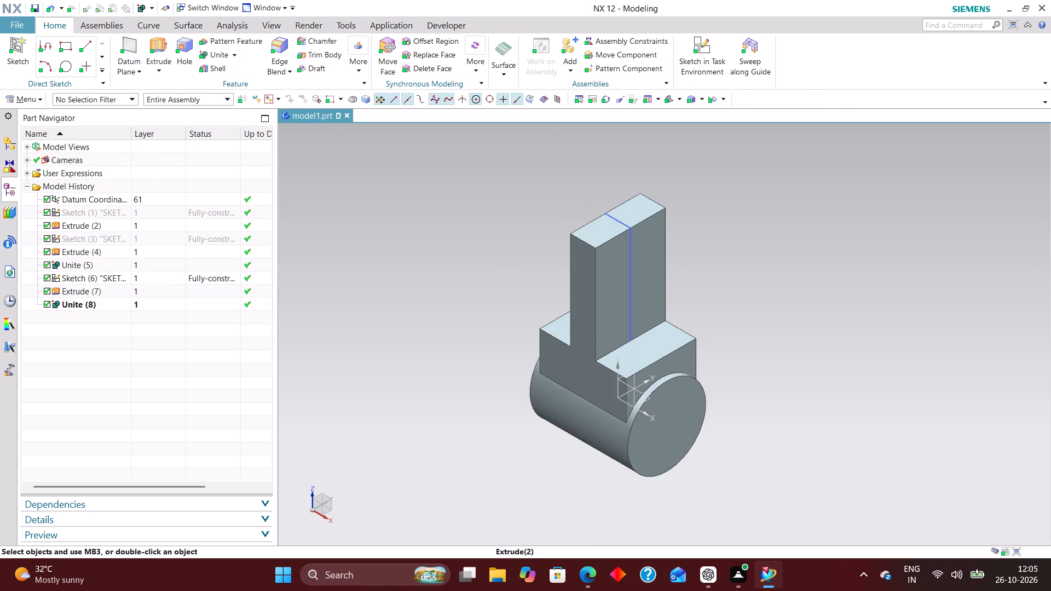
pyautogui.moveTo(628, 280); pyautogui.dragTo(628, 314, button='right')
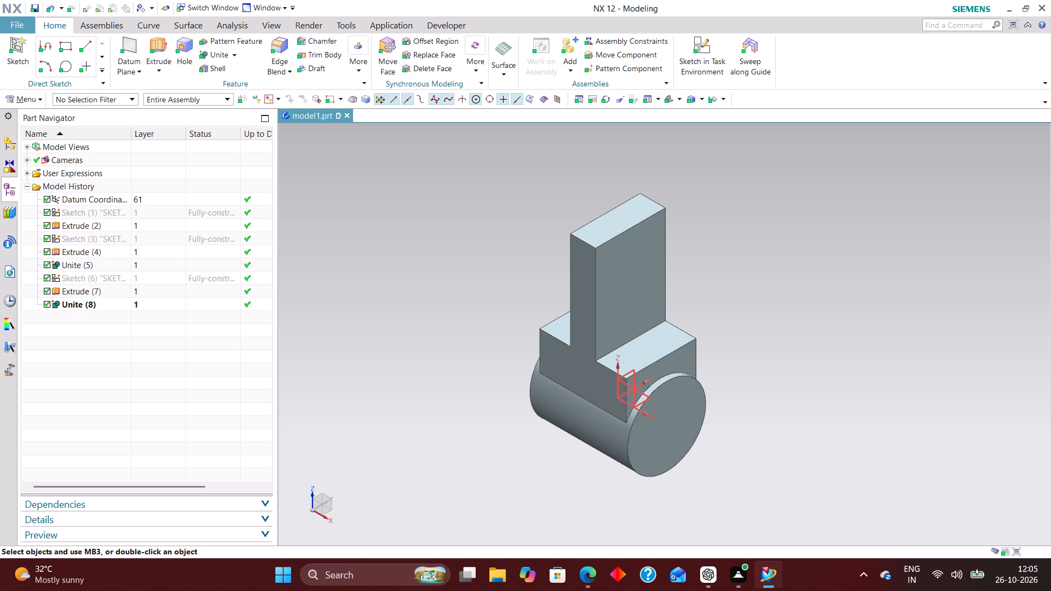
# Create a new sketch on the YZ datum plane, facing the end of the lower cylinder.
pyautogui.scroll(-1, 636, 407)
pyautogui.scroll(3, 604, 347)
pyautogui.scroll(-2, 651, 418)
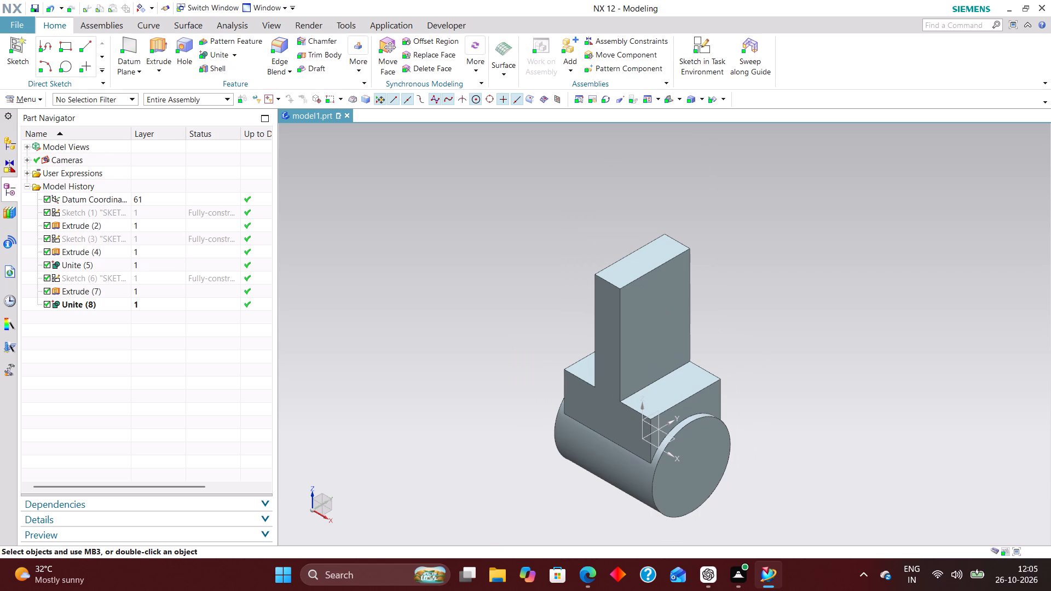
pyautogui.click(698, 44)
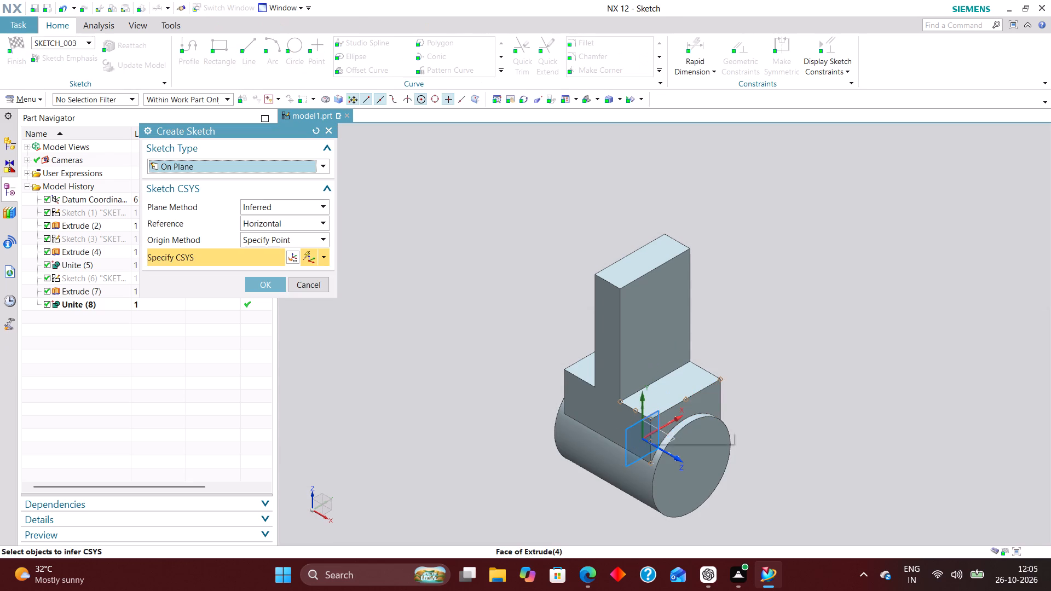
pyautogui.click(651, 416)
pyautogui.click(273, 286)
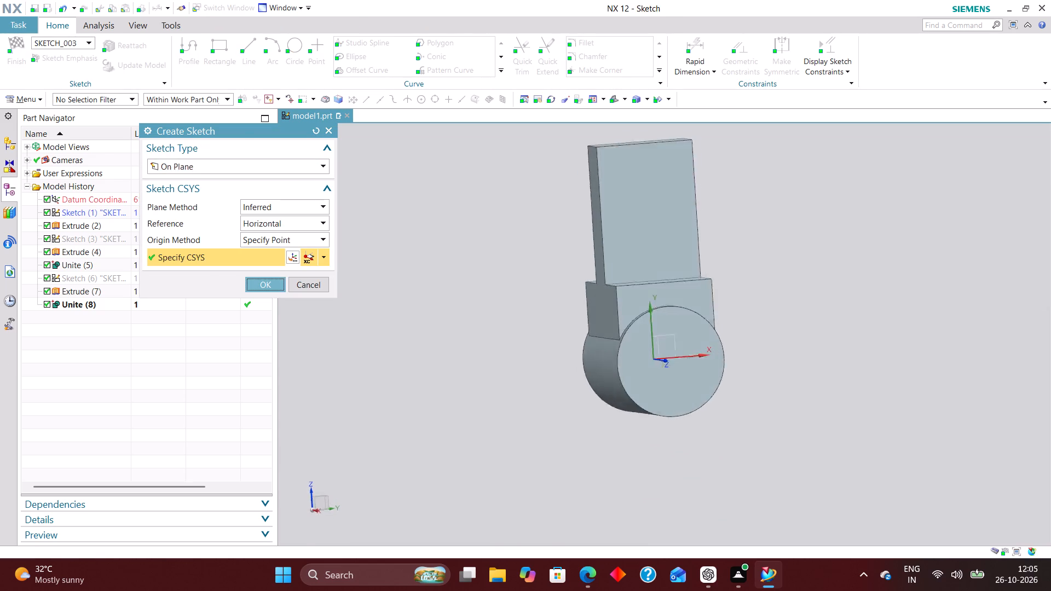
# Sketch a circle freehand just above the top edge of the upright section.
pyautogui.scroll(-4, 599, 455)
pyautogui.scroll(-1, 735, 398)
pyautogui.scroll(2, 733, 303)
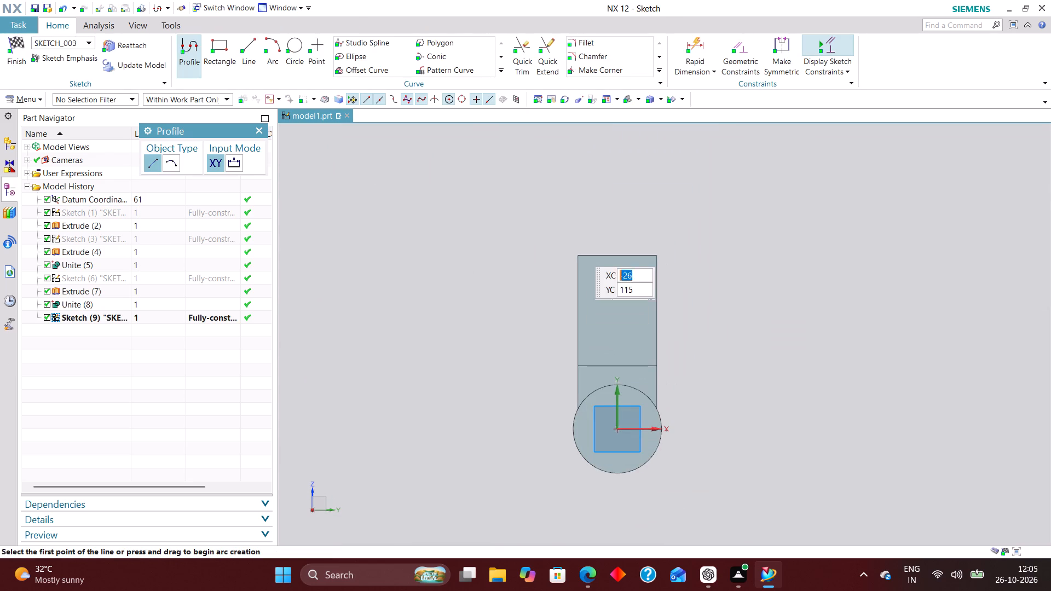
pyautogui.click(298, 43)
pyautogui.scroll(-1, 401, 303)
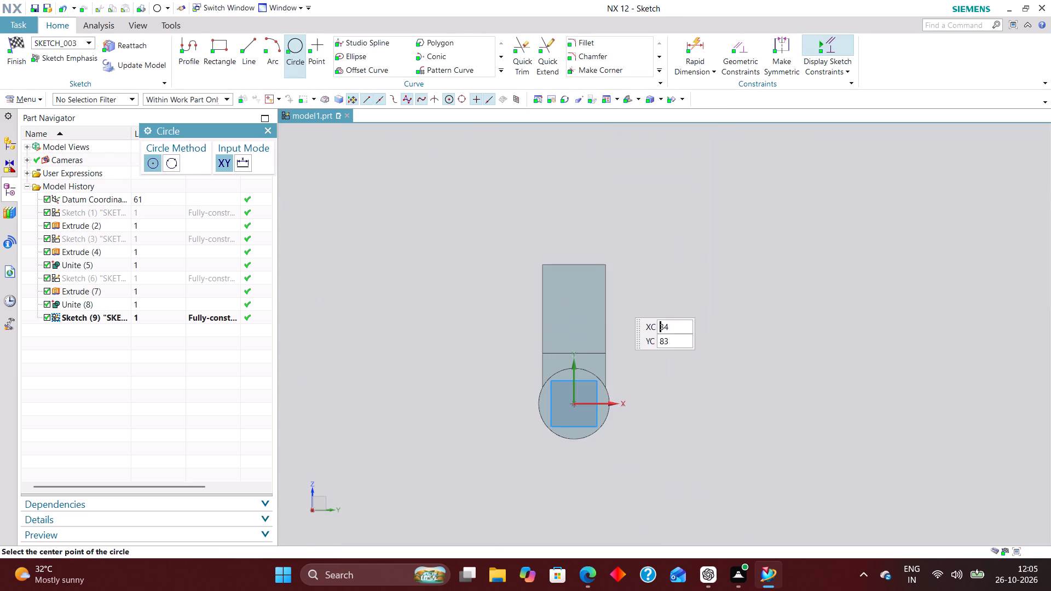
pyautogui.scroll(2, 618, 293)
pyautogui.click(544, 181)
pyautogui.click(591, 216)
# Constrain the circle's centre point onto the sketch's Y axis.
pyautogui.click(745, 45)
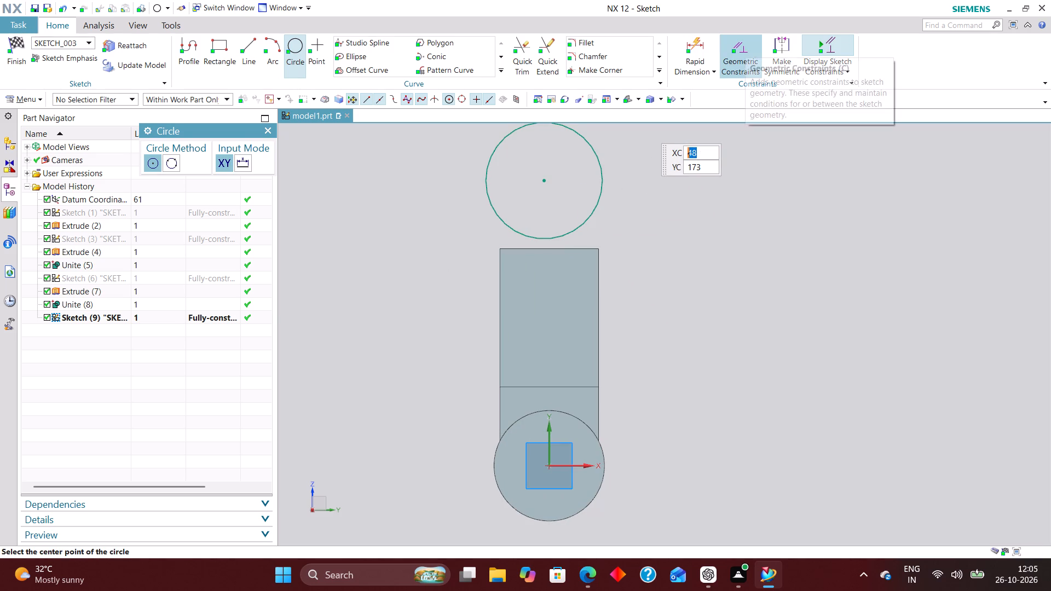
pyautogui.click(547, 178)
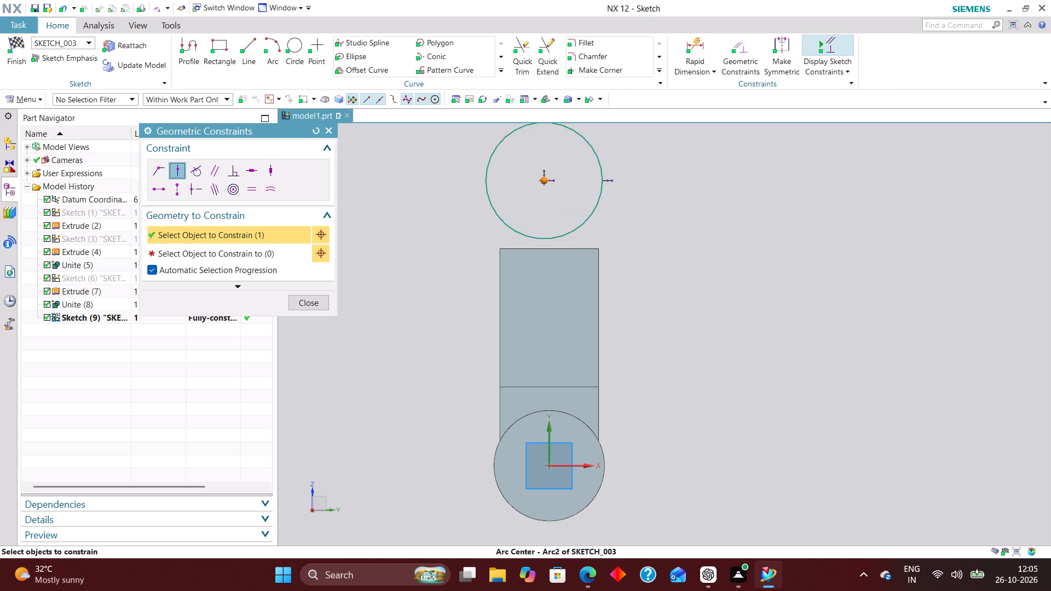
pyautogui.click(548, 439)
# Dimension the distance from the X axis to the circle's centre as 110 mm.
pyautogui.scroll(-3, 516, 431)
pyautogui.scroll(2, 528, 374)
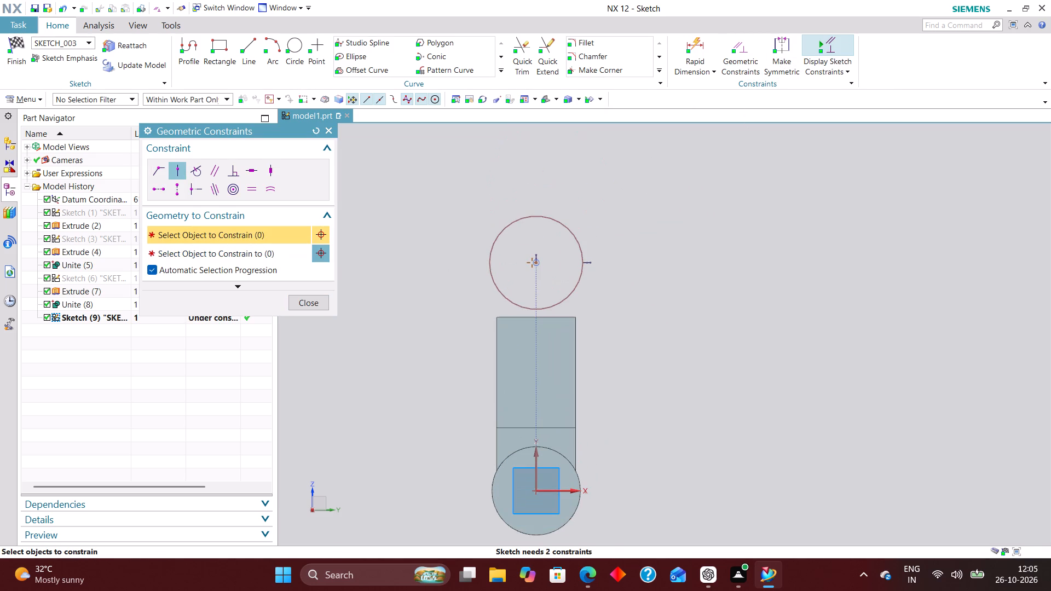
pyautogui.click(697, 40)
pyautogui.click(569, 491)
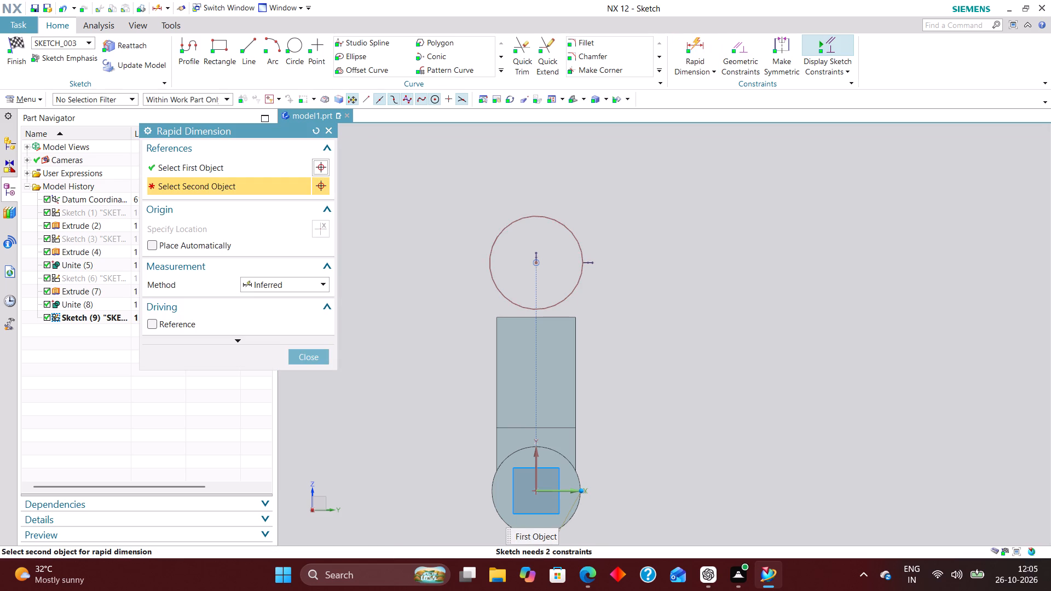
pyautogui.click(533, 260)
pyautogui.click(696, 339)
pyautogui.write('110')
pyautogui.press('Return')
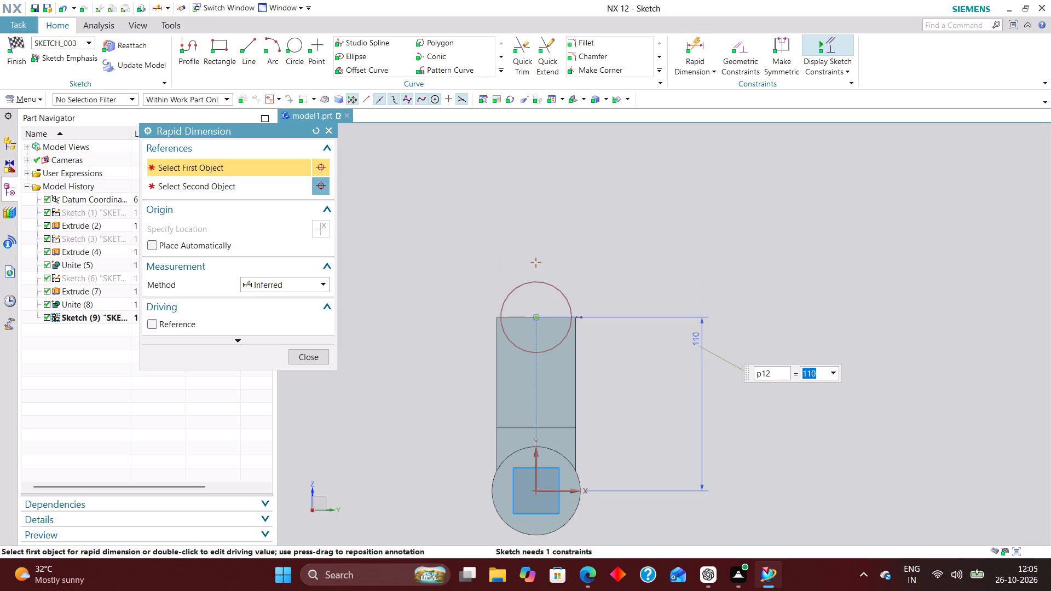
# Add a radial dimension of 25 mm to the circle at the top of the upright.
pyautogui.click(315, 284)
pyautogui.click(291, 389)
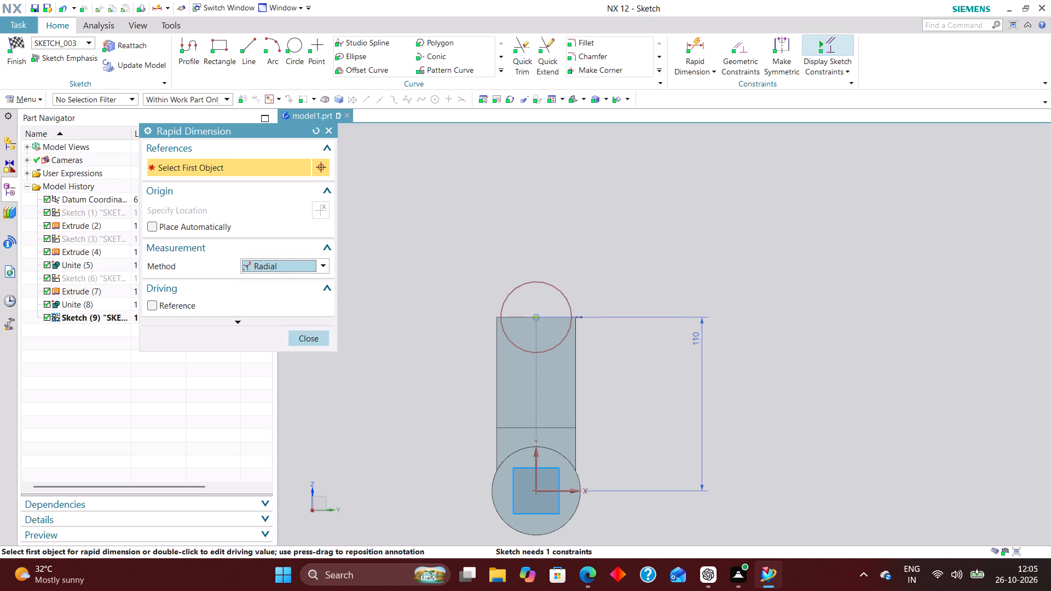
pyautogui.click(551, 287)
pyautogui.click(596, 255)
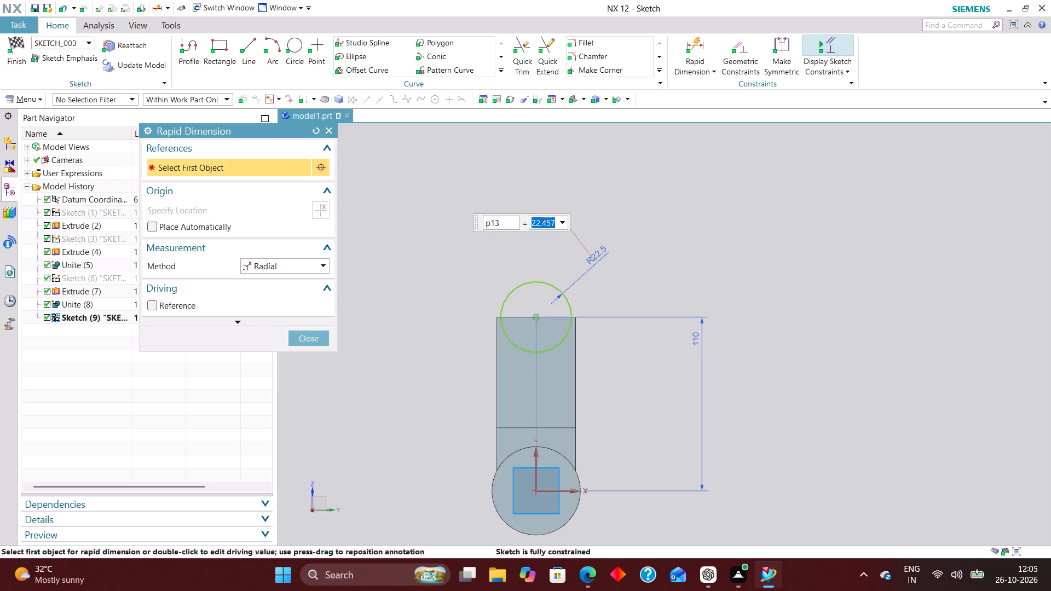
pyautogui.press('2')
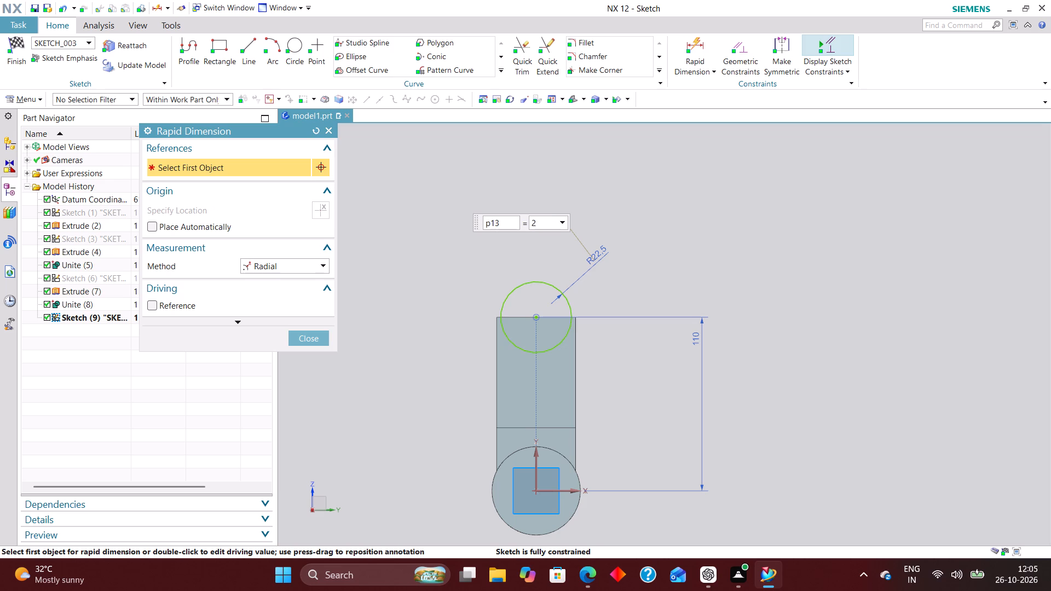
pyautogui.press('5')
pyautogui.press('Return')
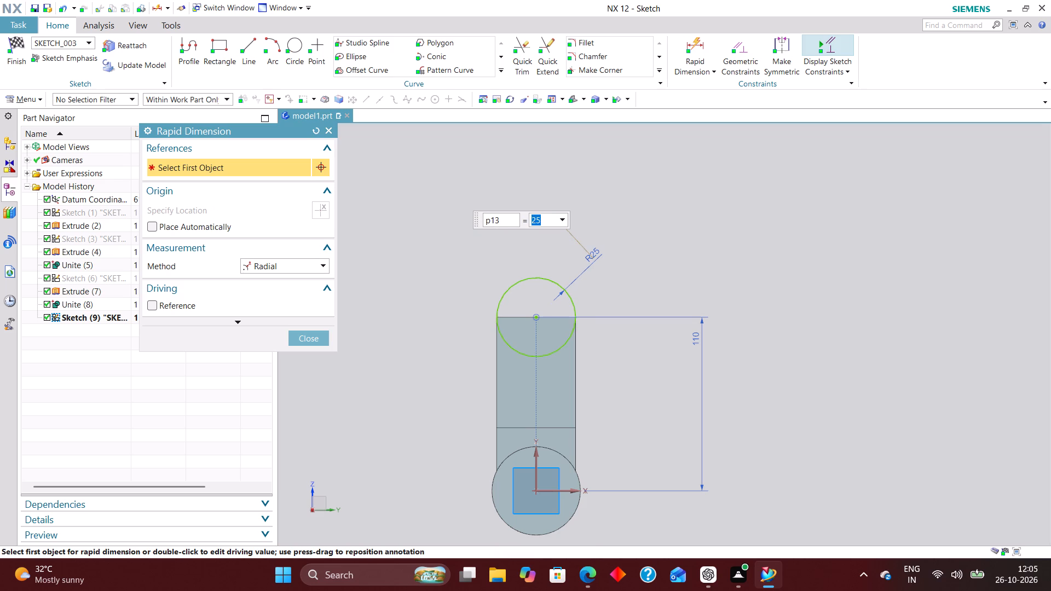
pyautogui.click(318, 342)
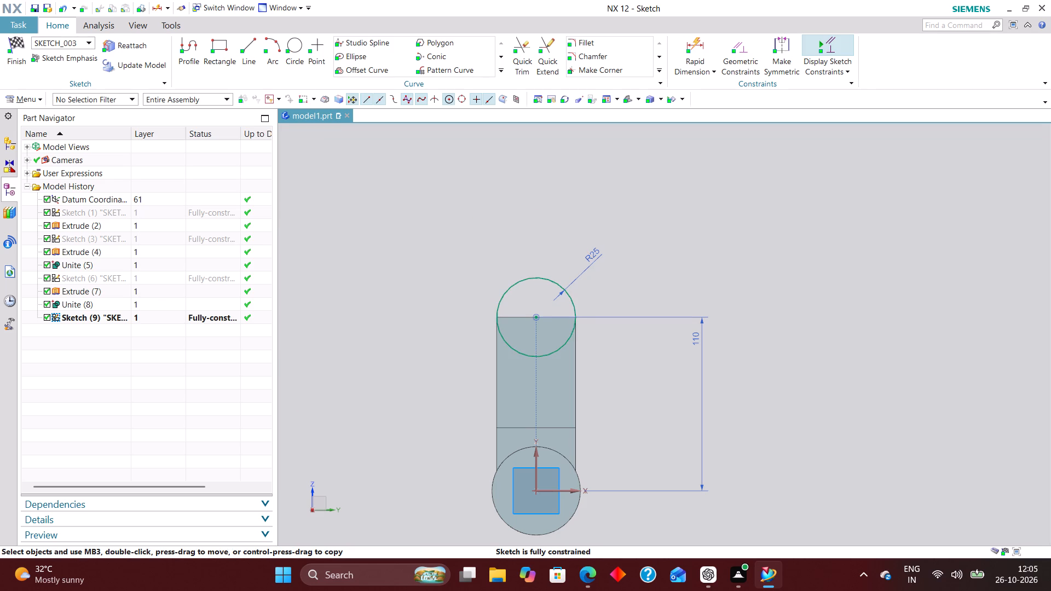
# Finish the sketch and extrude the R25 circle with a symmetric value of 23 mm, with no Boolean.
pyautogui.click(19, 43)
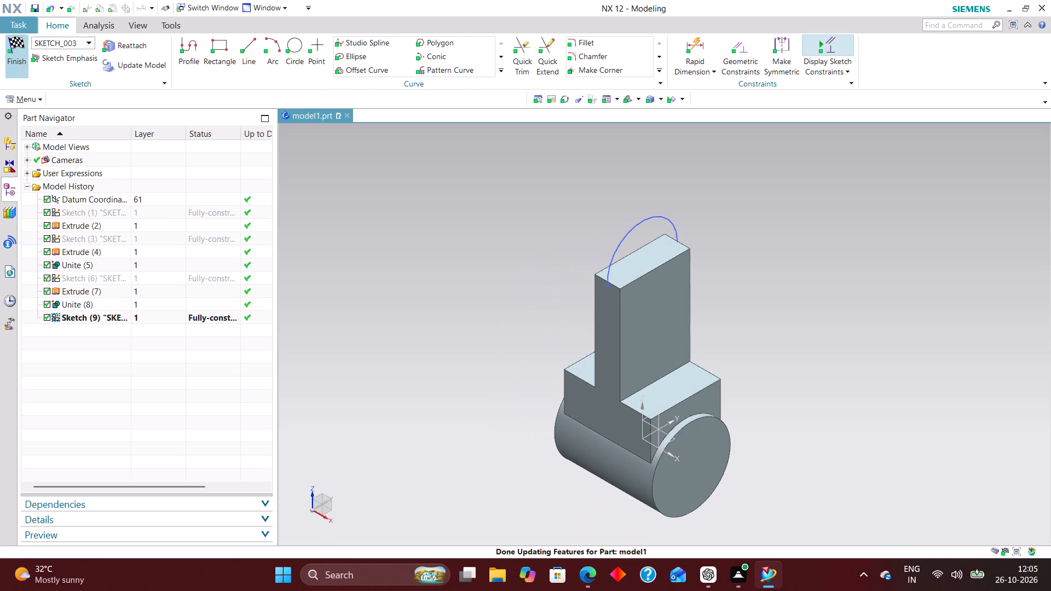
pyautogui.scroll(-1, 446, 283)
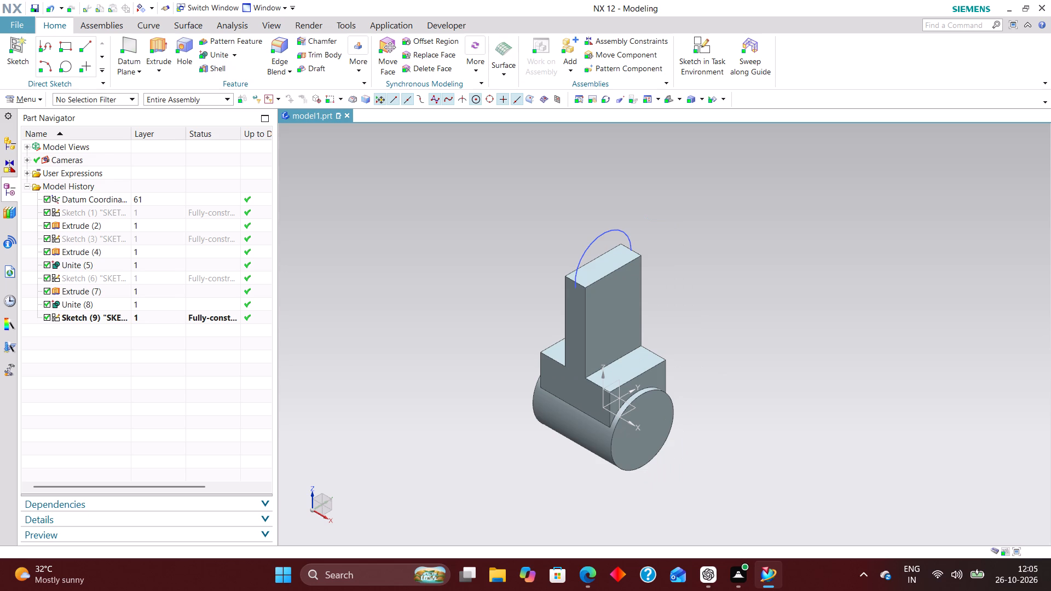
pyautogui.click(155, 36)
pyautogui.click(611, 228)
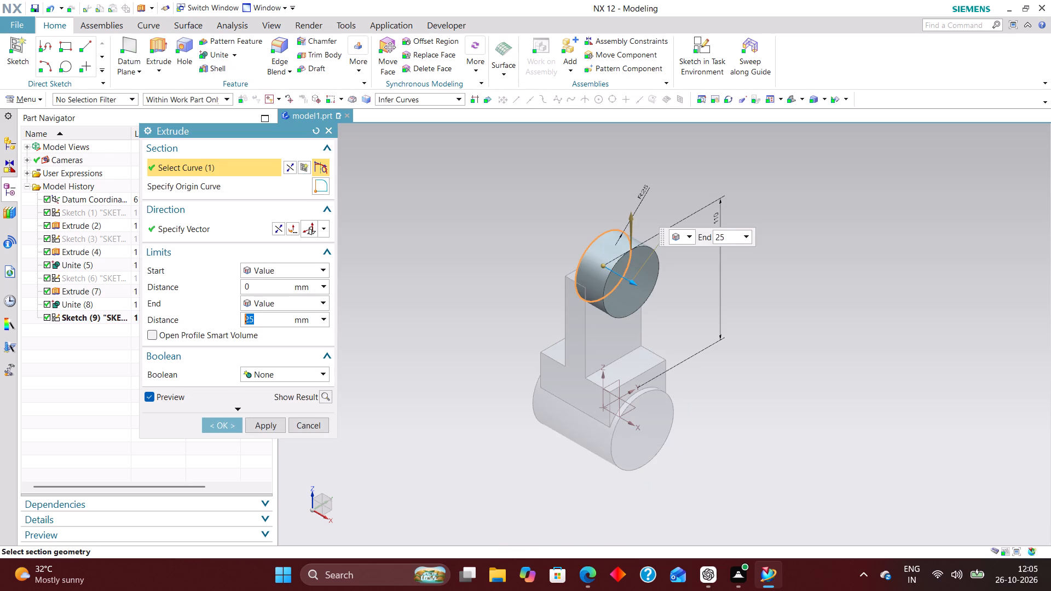
pyautogui.click(296, 269)
pyautogui.click(289, 294)
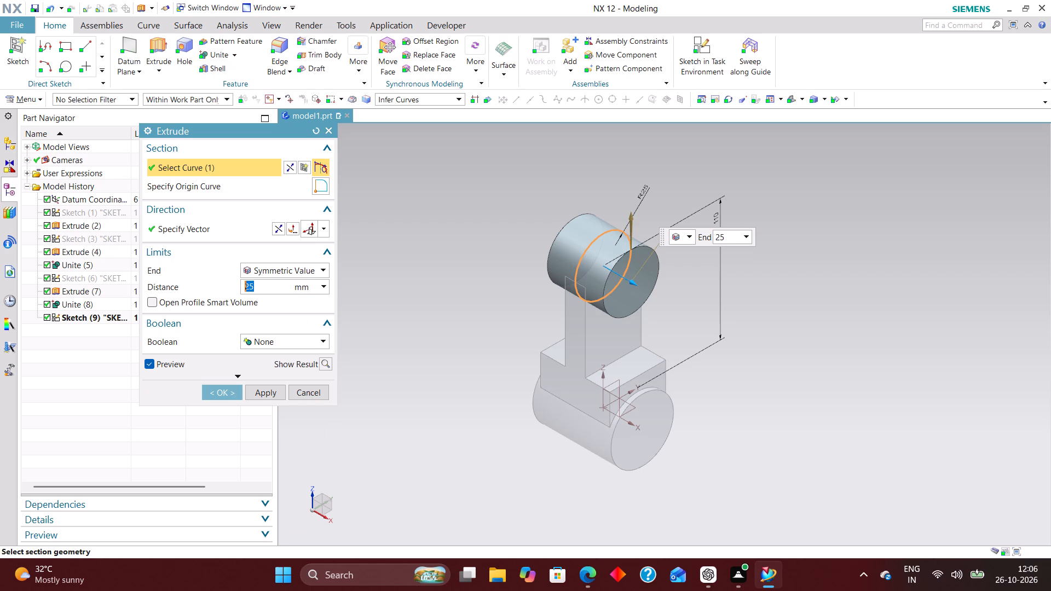
pyautogui.write('23')
pyautogui.press('Return')
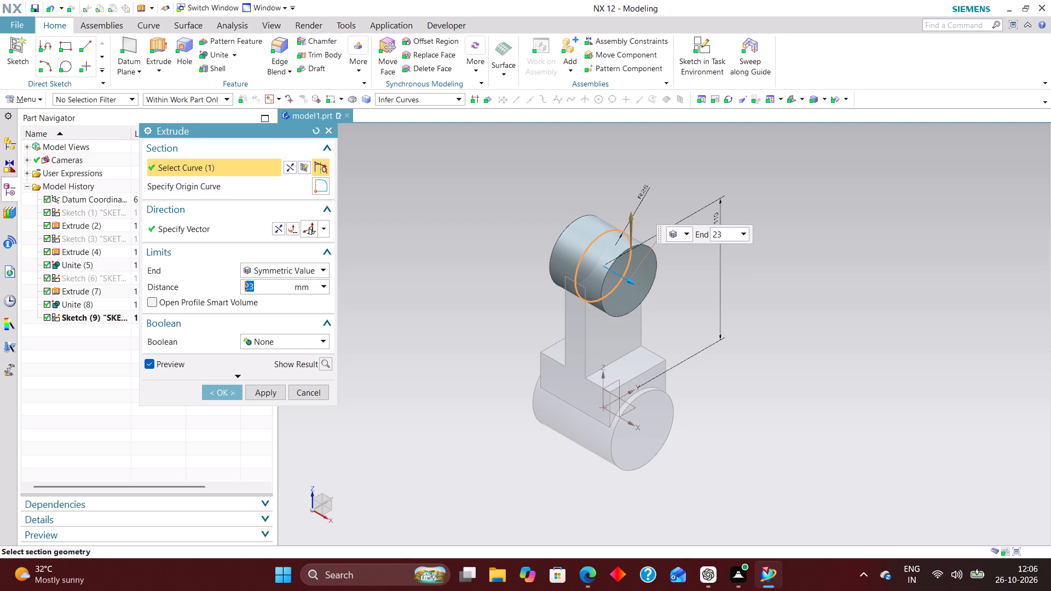
pyautogui.click(224, 394)
# Hide the circle's sketch on the upper cylinder.
pyautogui.scroll(3, 584, 275)
pyautogui.moveTo(584, 230); pyautogui.dragTo(545, 311, button='right')
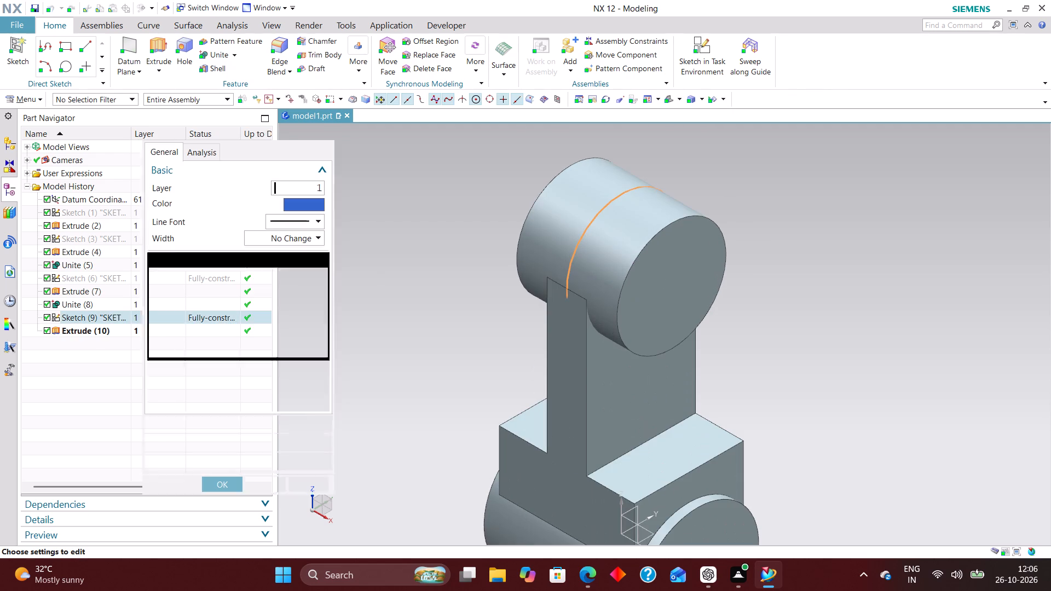
pyautogui.click(311, 482)
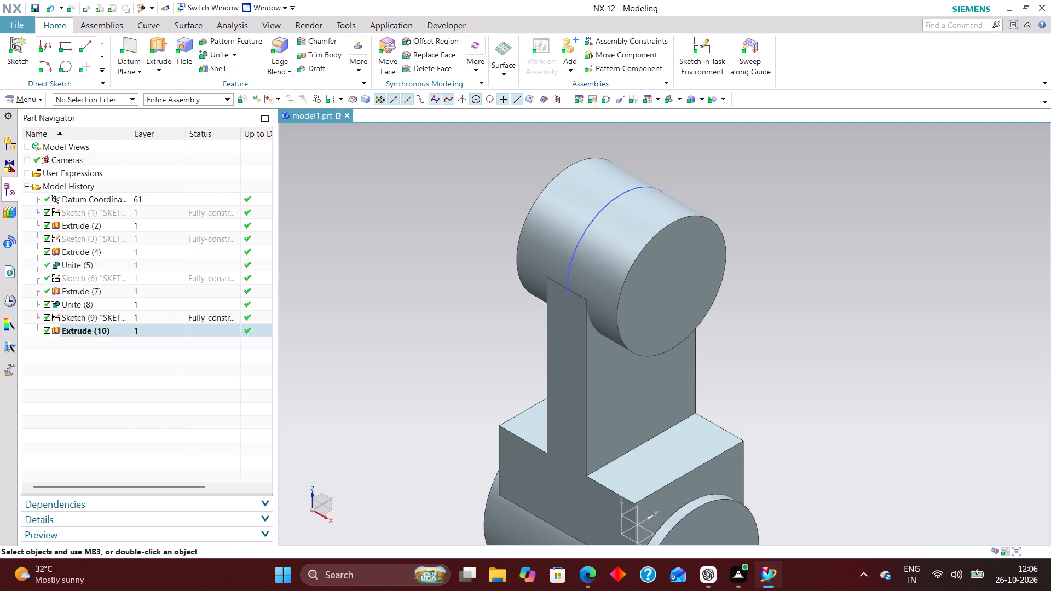
pyautogui.moveTo(611, 201); pyautogui.dragTo(609, 268, button='right')
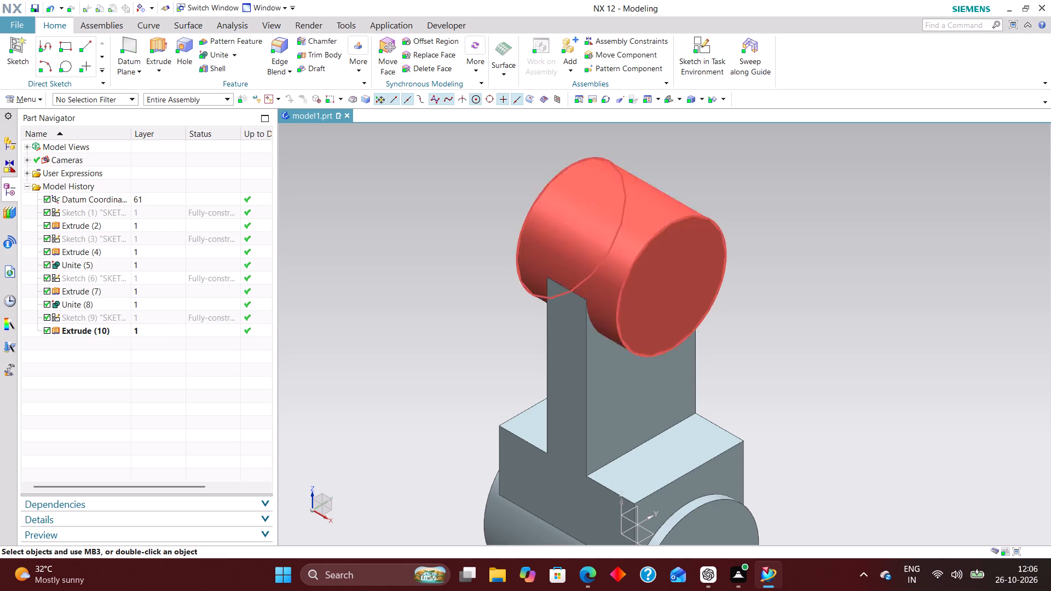
# Unite the upper cylinder, as tool body, with the upright and base body as the target.
pyautogui.click(214, 53)
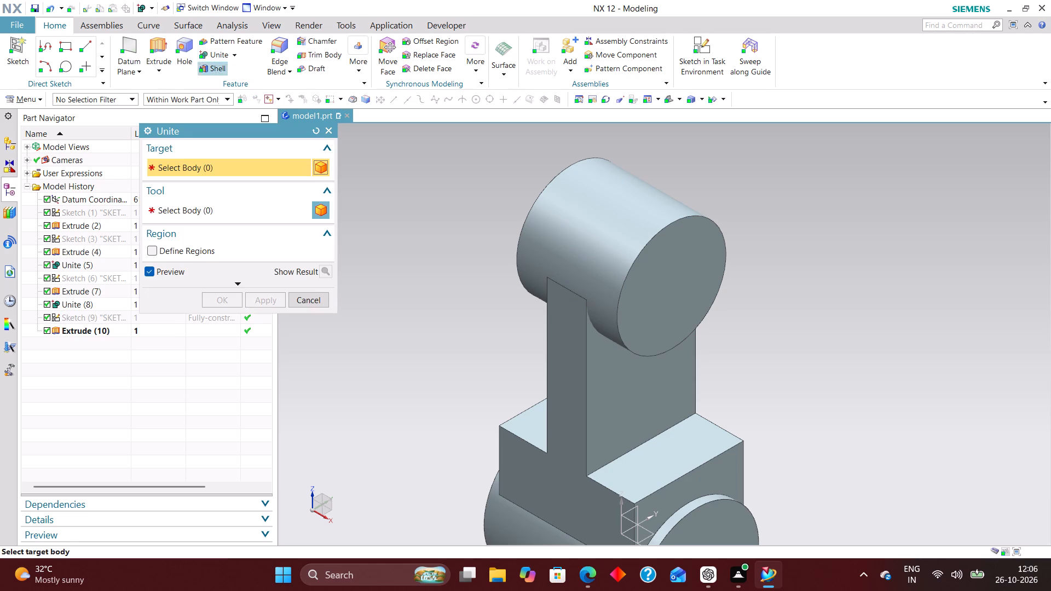
pyautogui.click(567, 390)
pyautogui.click(601, 255)
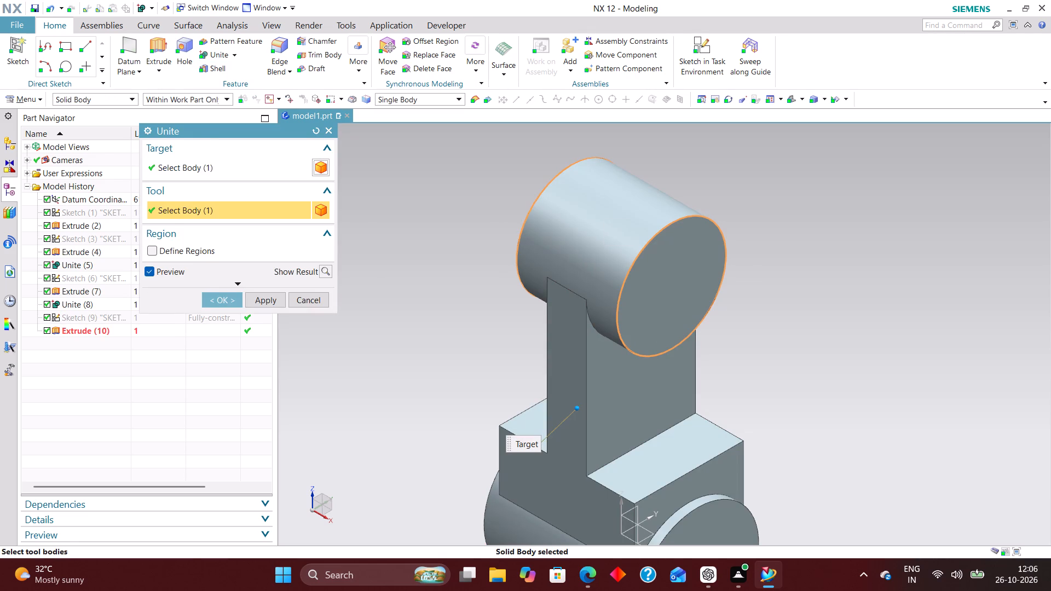
pyautogui.click(219, 298)
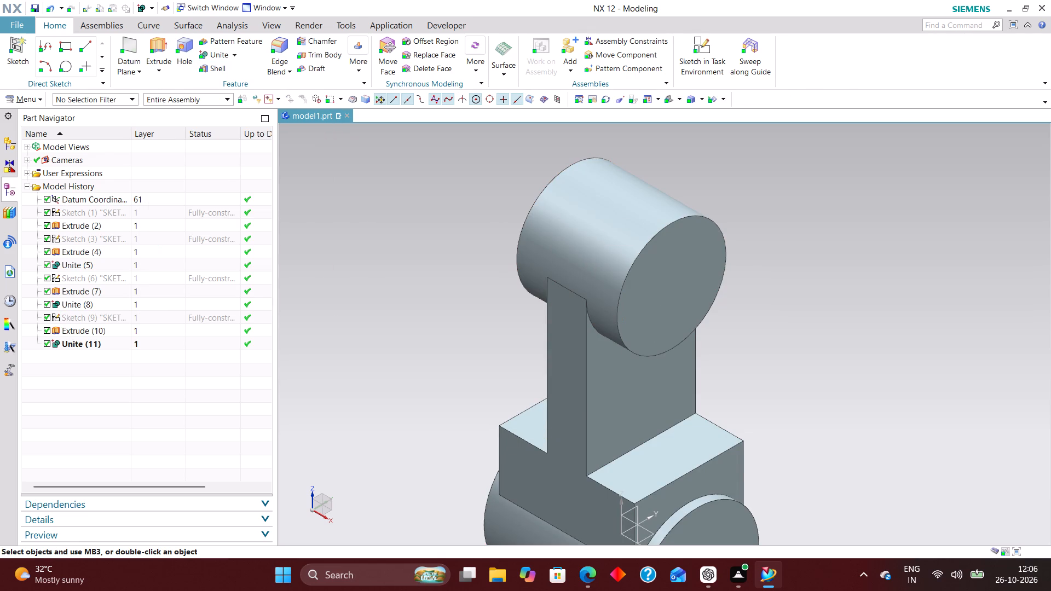
# Measure the simple distance from the upright's side face to the upper cylinder's end face on the same side.
pyautogui.scroll(-2, 532, 306)
pyautogui.scroll(1, 548, 357)
pyautogui.moveTo(496, 356); pyautogui.dragTo(546, 338, button='middle')
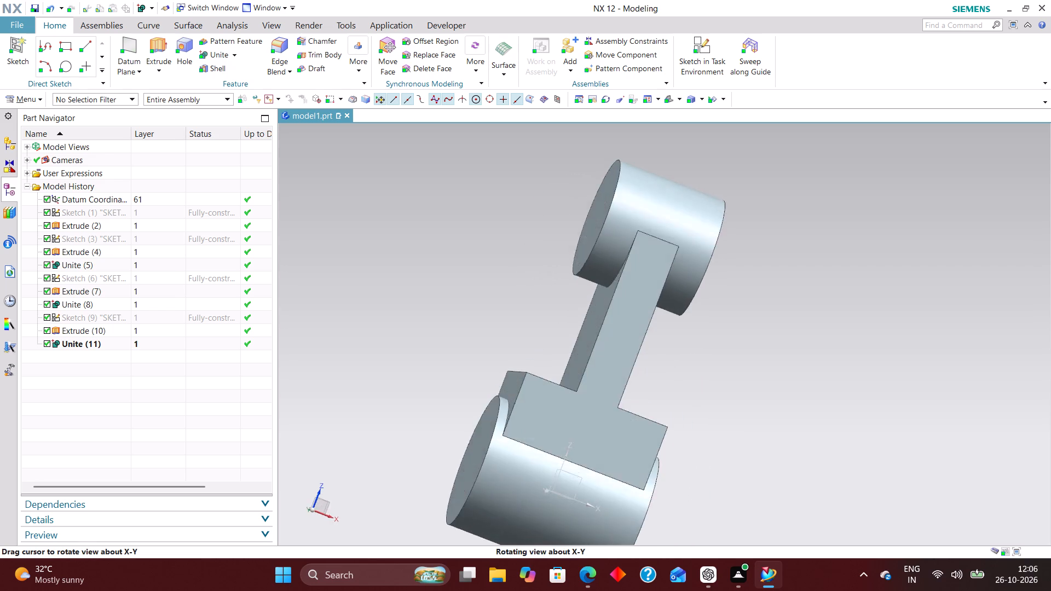
pyautogui.moveTo(546, 338); pyautogui.dragTo(527, 312, button='middle')
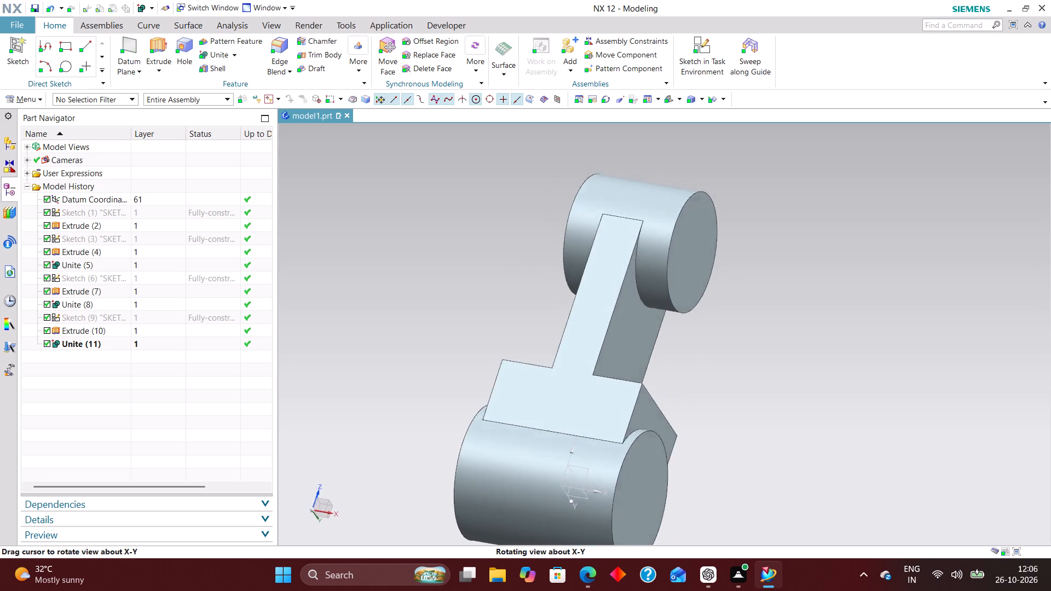
pyautogui.moveTo(527, 312); pyautogui.dragTo(515, 320, button='middle')
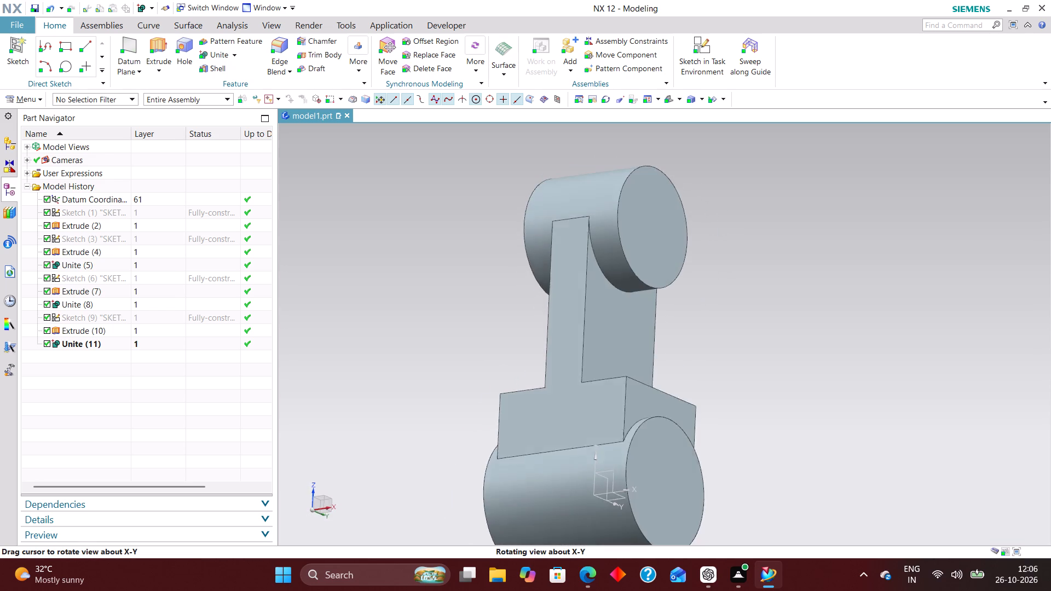
pyautogui.moveTo(515, 320); pyautogui.dragTo(513, 339, button='middle')
pyautogui.click(234, 23)
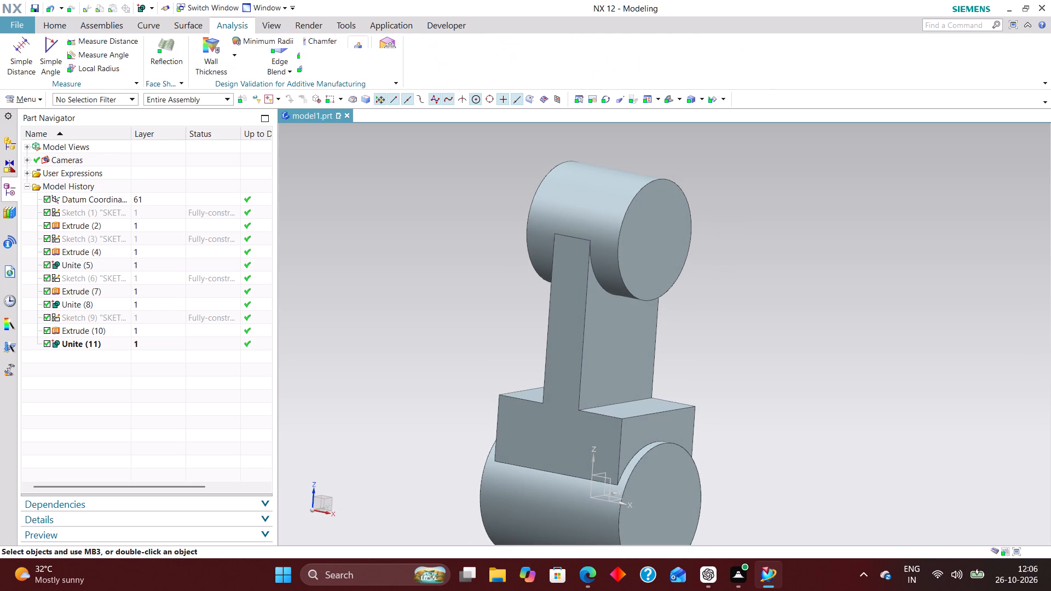
pyautogui.click(11, 39)
pyautogui.click(610, 337)
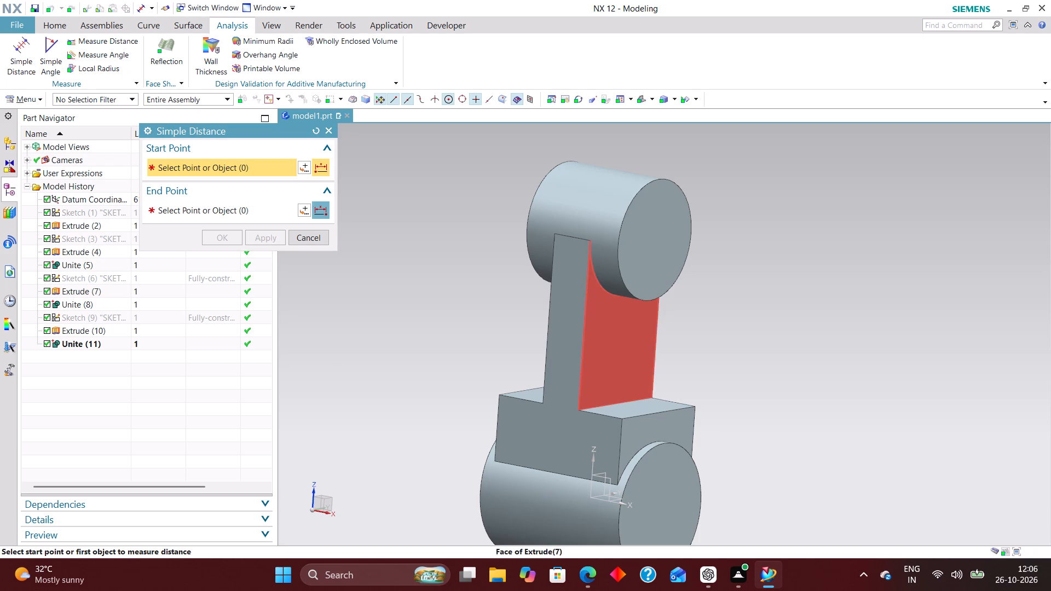
pyautogui.click(668, 239)
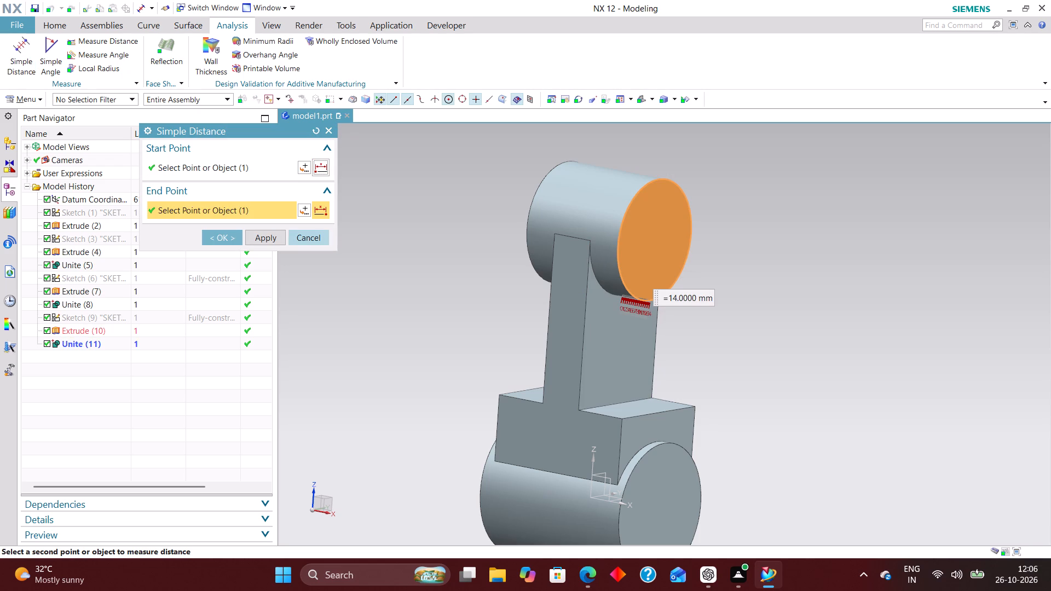
pyautogui.click(315, 135)
# Measure the simple distance between the upright and the upper cylinder's end face on the opposite side, and restore the isometric view.
pyautogui.moveTo(533, 326); pyautogui.dragTo(552, 331, button='middle')
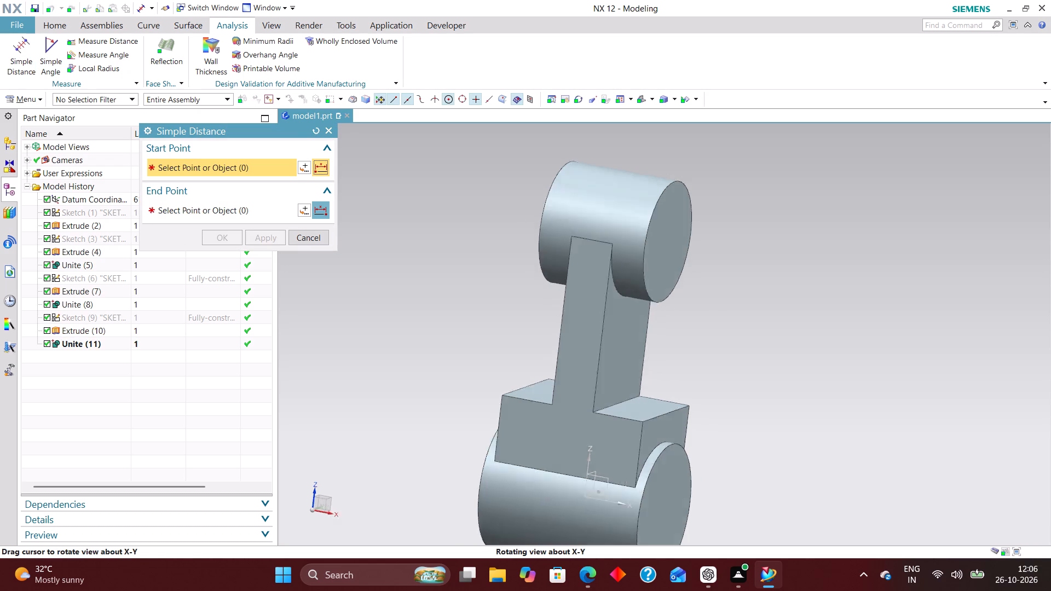
pyautogui.moveTo(552, 331); pyautogui.dragTo(602, 340, button='middle')
pyautogui.click(613, 325)
pyautogui.click(603, 219)
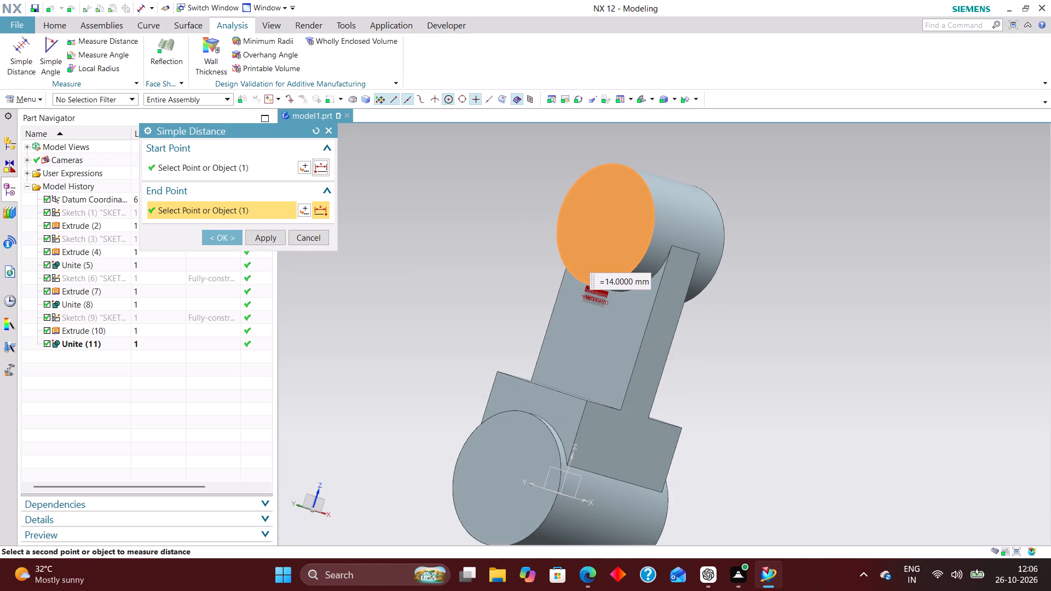
pyautogui.click(320, 234)
pyautogui.moveTo(719, 298); pyautogui.dragTo(624, 290, button='middle')
pyautogui.press('End')
pyautogui.press('End')
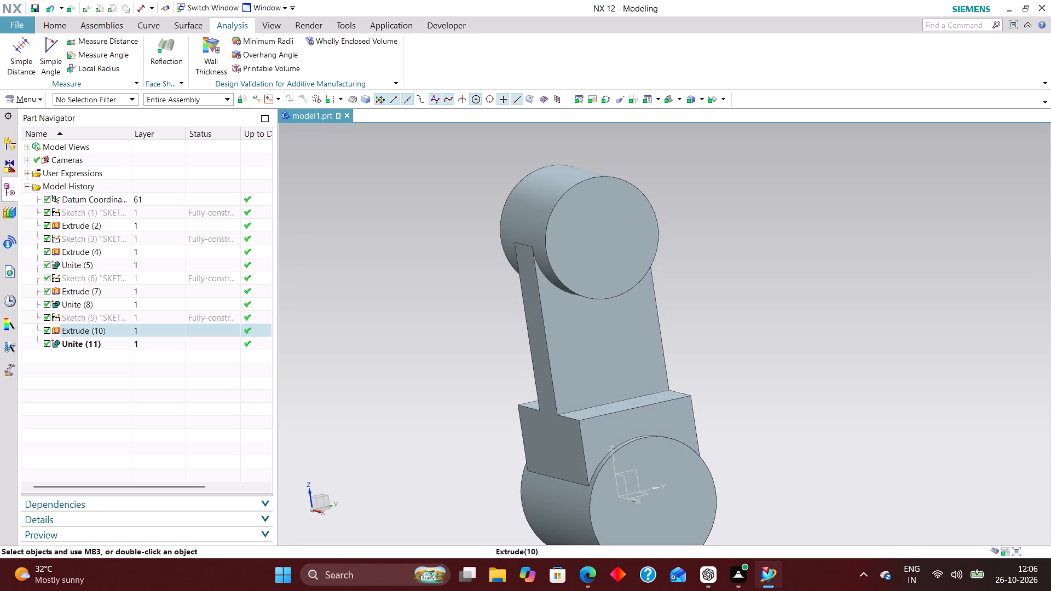
pyautogui.press('End')
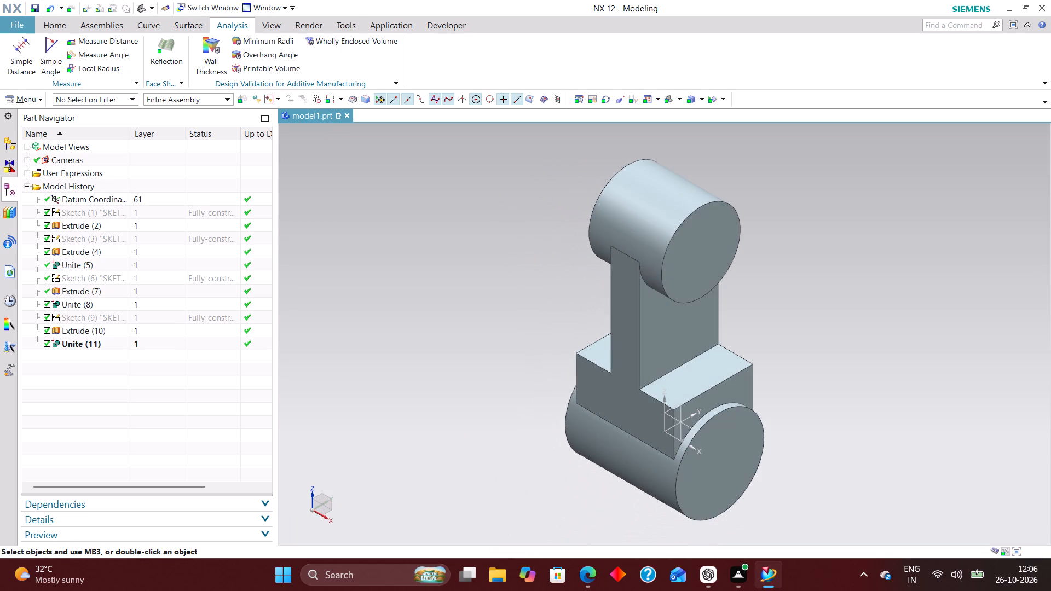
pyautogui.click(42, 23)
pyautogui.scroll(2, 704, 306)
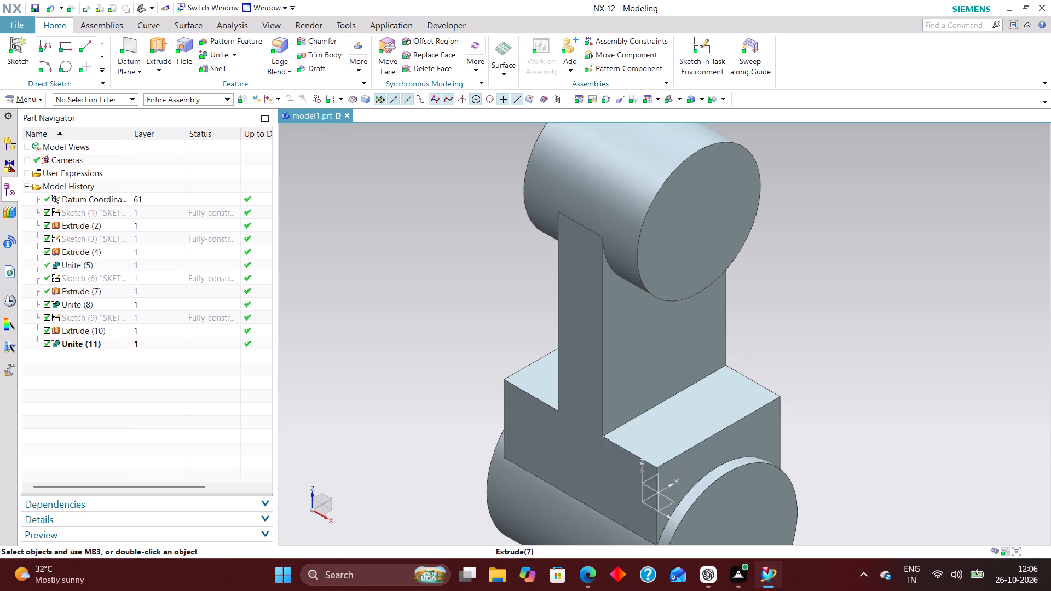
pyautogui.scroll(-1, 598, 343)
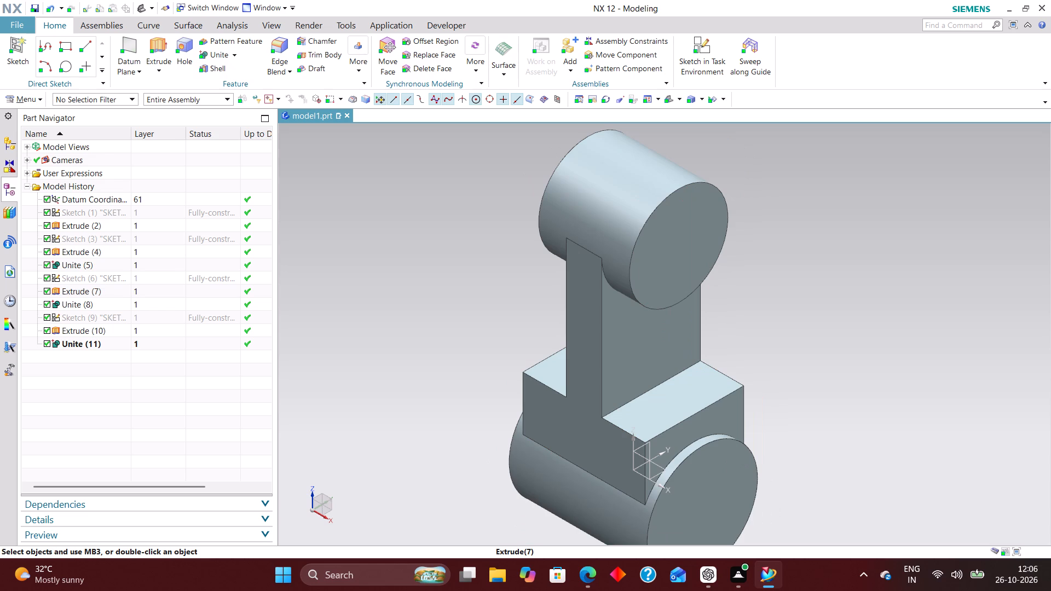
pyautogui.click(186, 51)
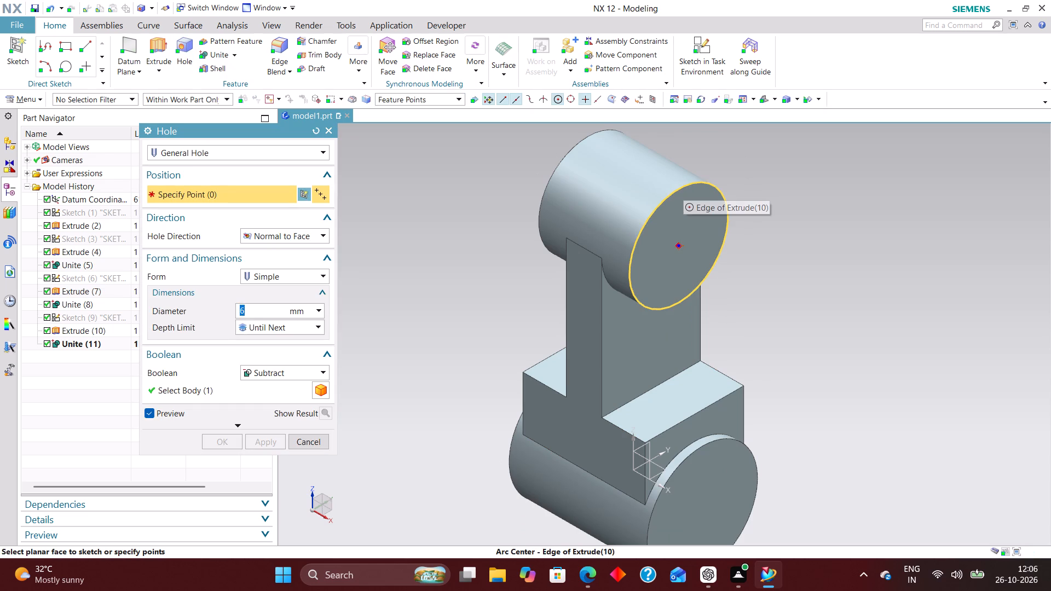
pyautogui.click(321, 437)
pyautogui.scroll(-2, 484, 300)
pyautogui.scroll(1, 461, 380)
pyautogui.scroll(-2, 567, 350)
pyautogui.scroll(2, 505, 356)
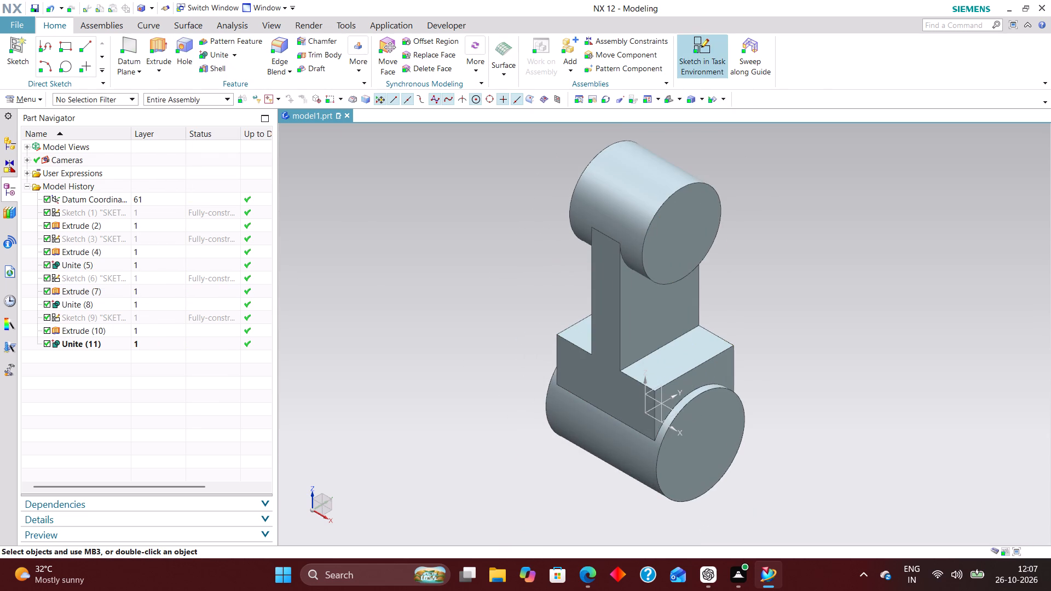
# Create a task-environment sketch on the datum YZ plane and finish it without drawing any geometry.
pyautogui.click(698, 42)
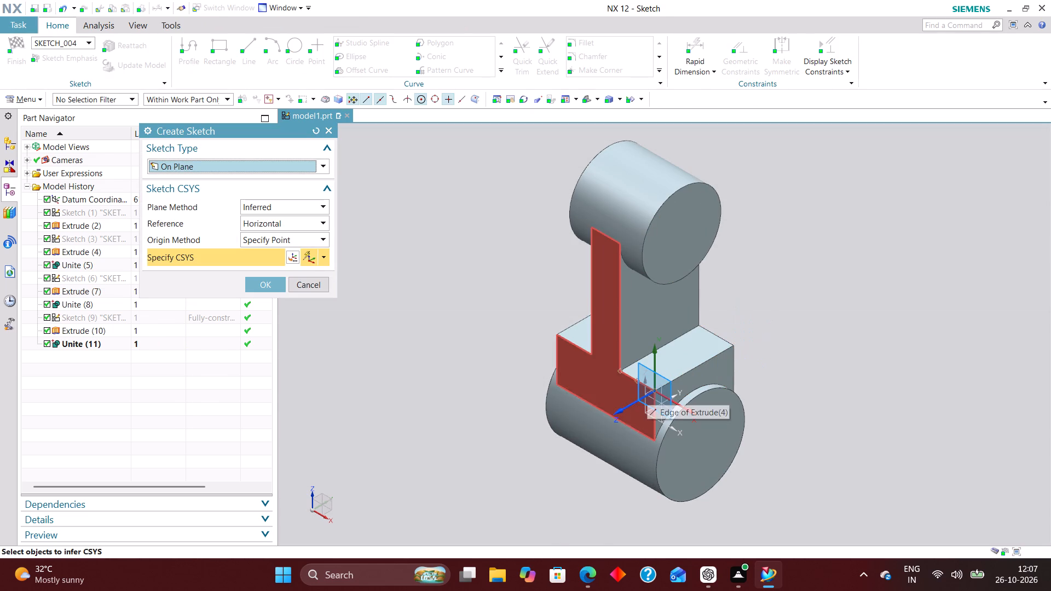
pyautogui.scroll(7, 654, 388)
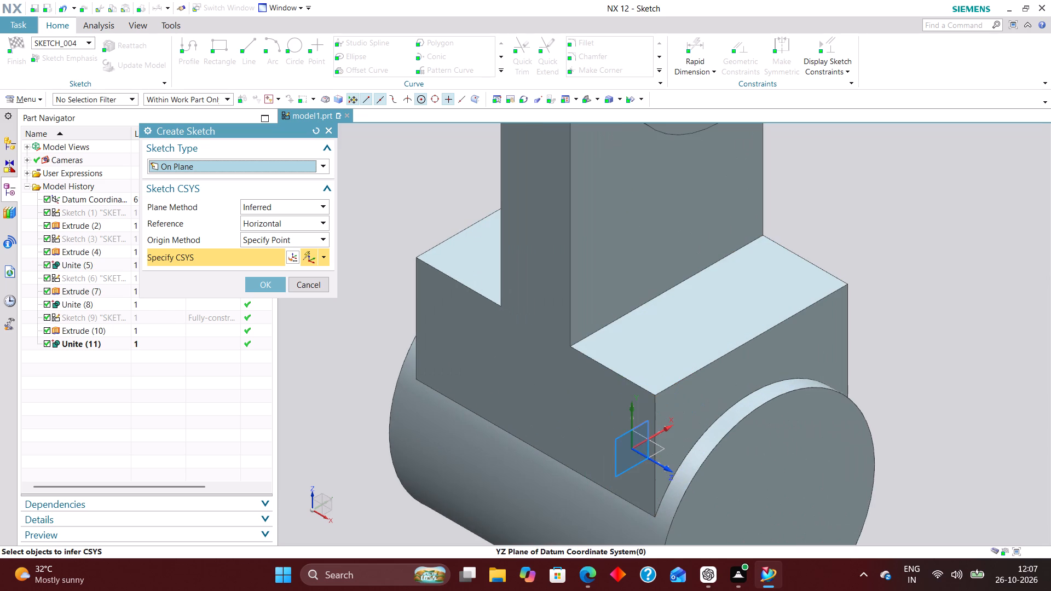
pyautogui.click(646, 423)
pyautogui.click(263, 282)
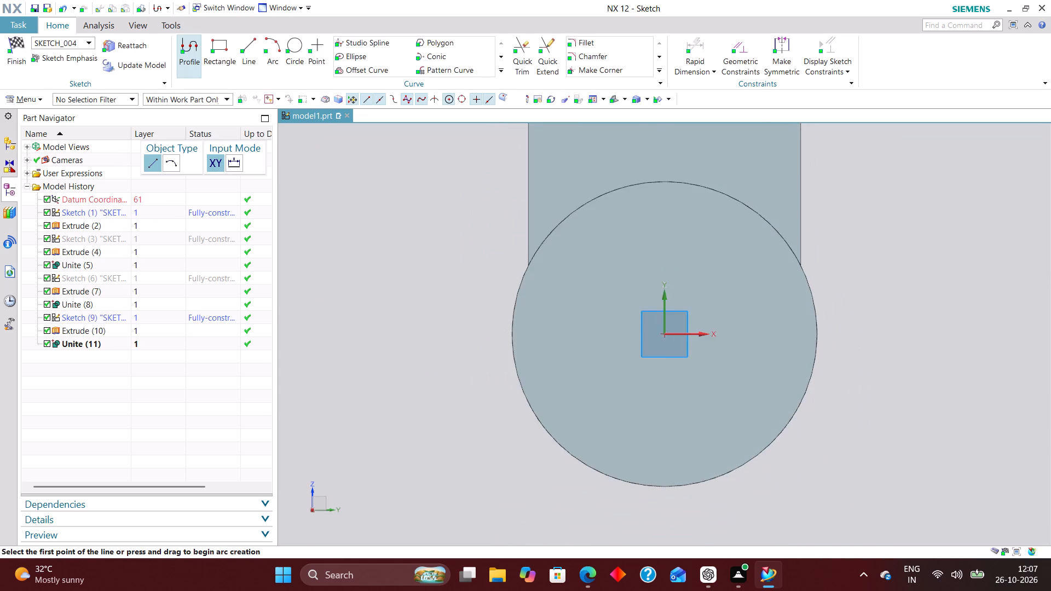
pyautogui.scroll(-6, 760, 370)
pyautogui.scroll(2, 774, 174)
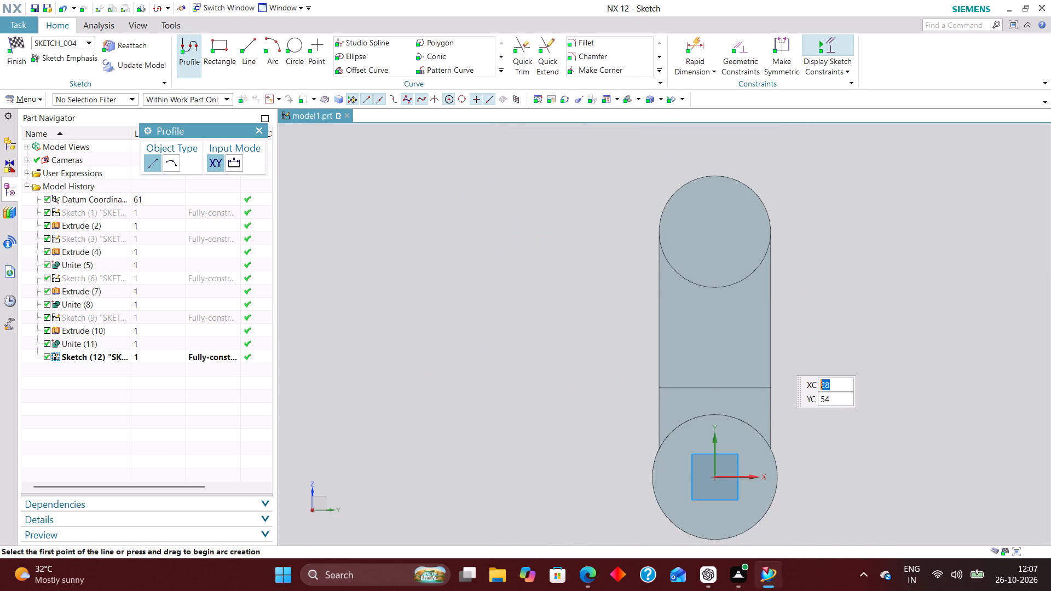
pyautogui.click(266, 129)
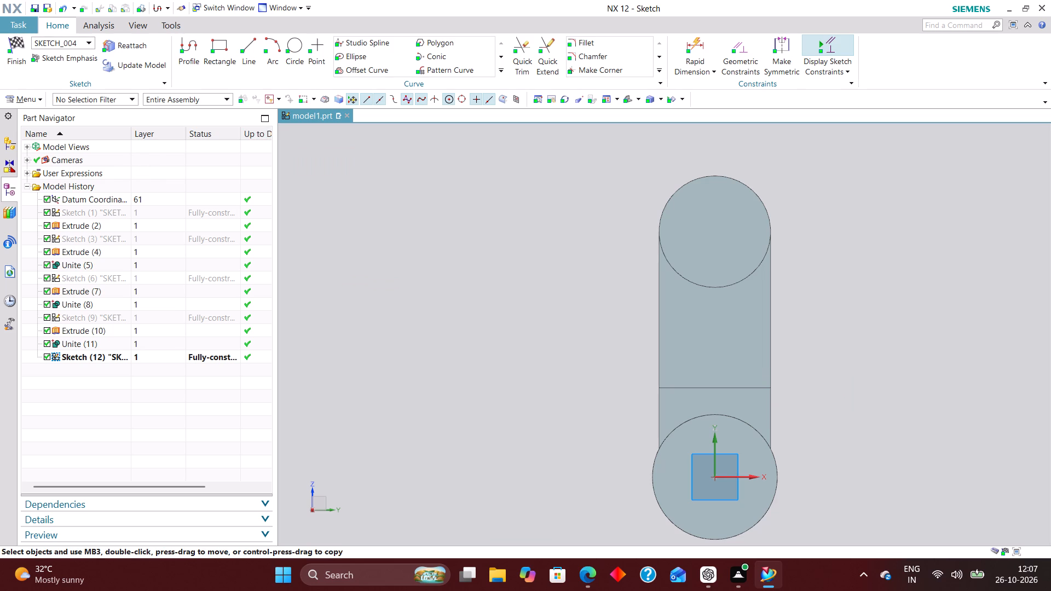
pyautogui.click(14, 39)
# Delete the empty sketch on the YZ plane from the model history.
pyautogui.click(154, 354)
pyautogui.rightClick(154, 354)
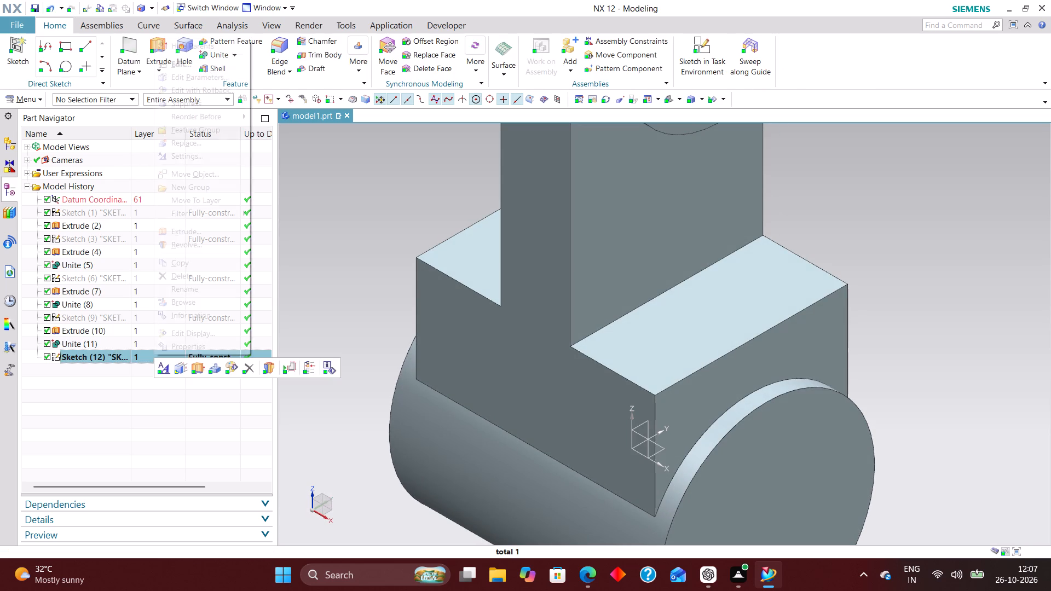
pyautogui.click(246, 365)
# Create a task-environment sketch on the XZ plane of the datum coordinate system.
pyautogui.scroll(-2, 509, 370)
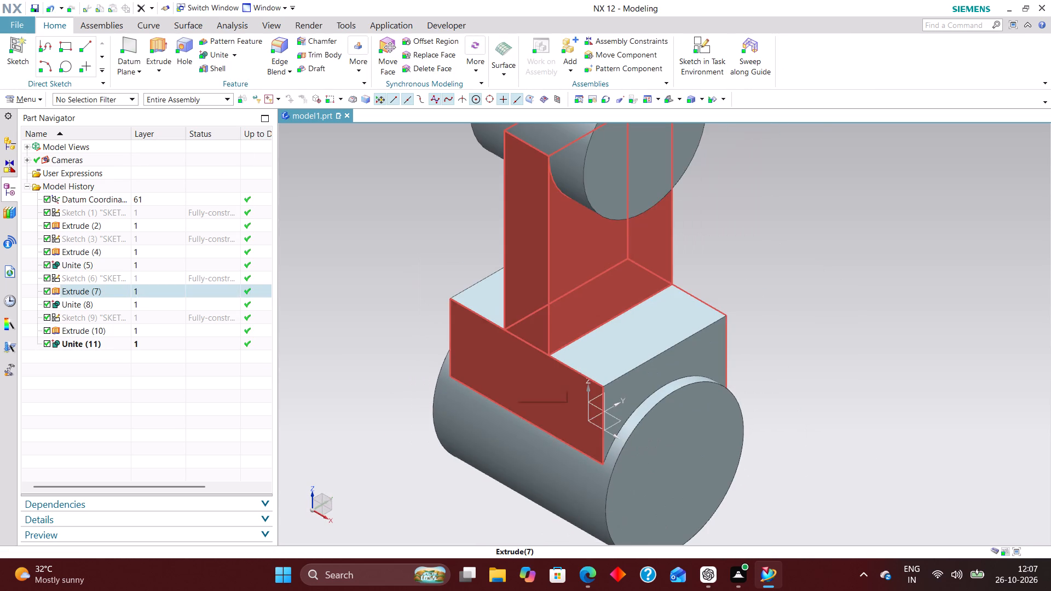
pyautogui.scroll(-1, 557, 389)
pyautogui.click(703, 36)
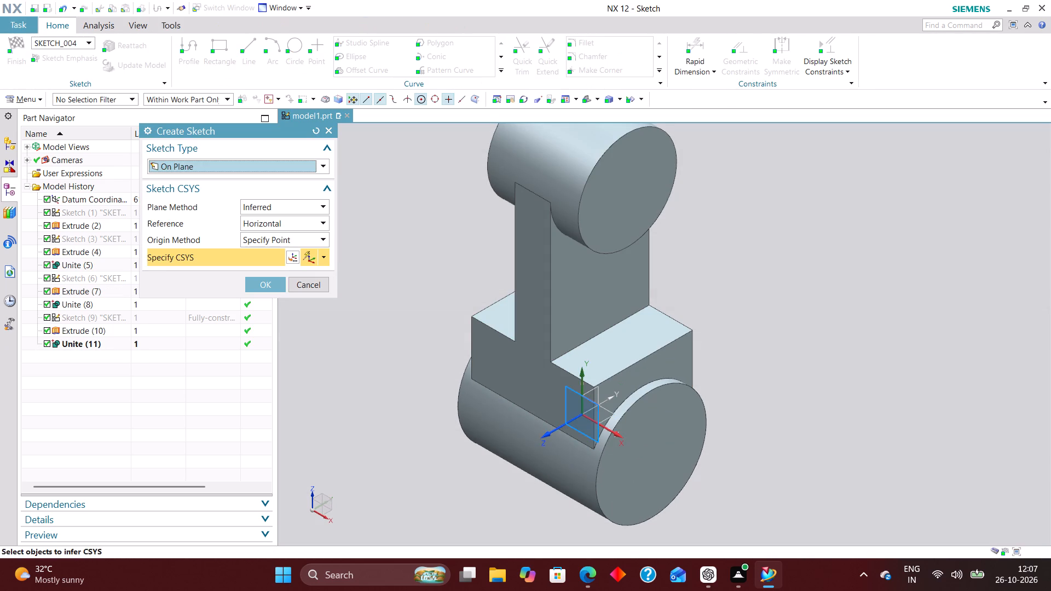
pyautogui.click(595, 402)
pyautogui.click(270, 284)
# Sketch a two-point rectangle about 28 mm wide and 62 mm high over the upper cylinder and the top of the upright.
pyautogui.scroll(-2, 523, 336)
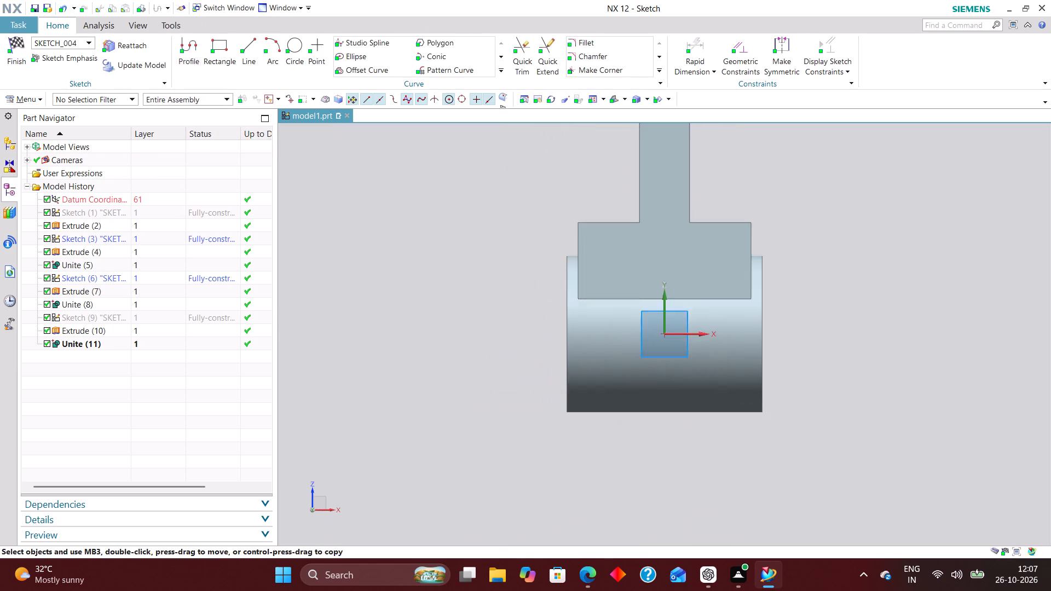
pyautogui.scroll(-3, 522, 338)
pyautogui.scroll(-2, 590, 240)
pyautogui.scroll(3, 597, 140)
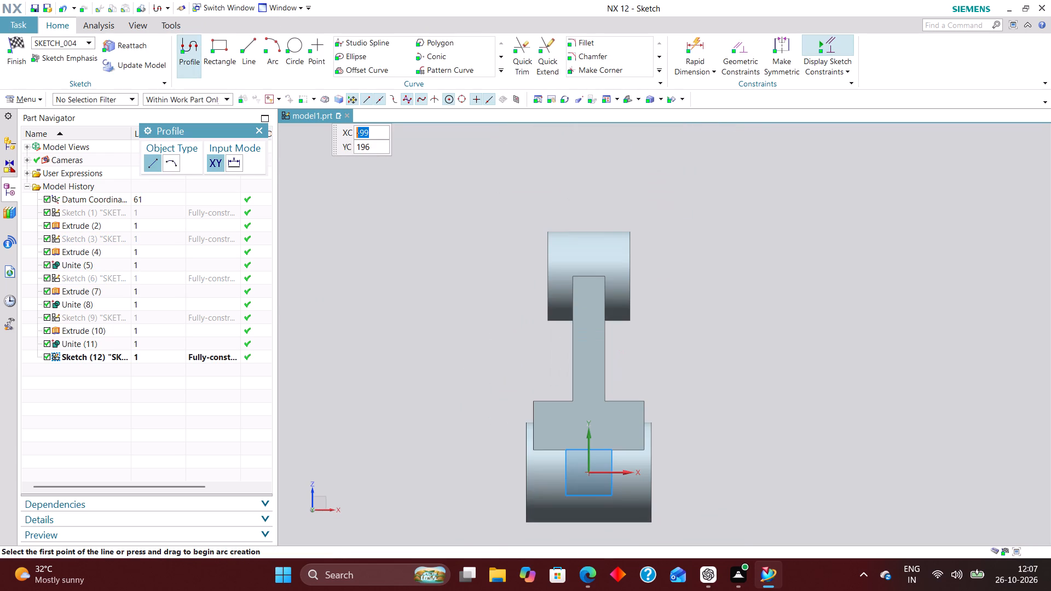
pyautogui.click(220, 44)
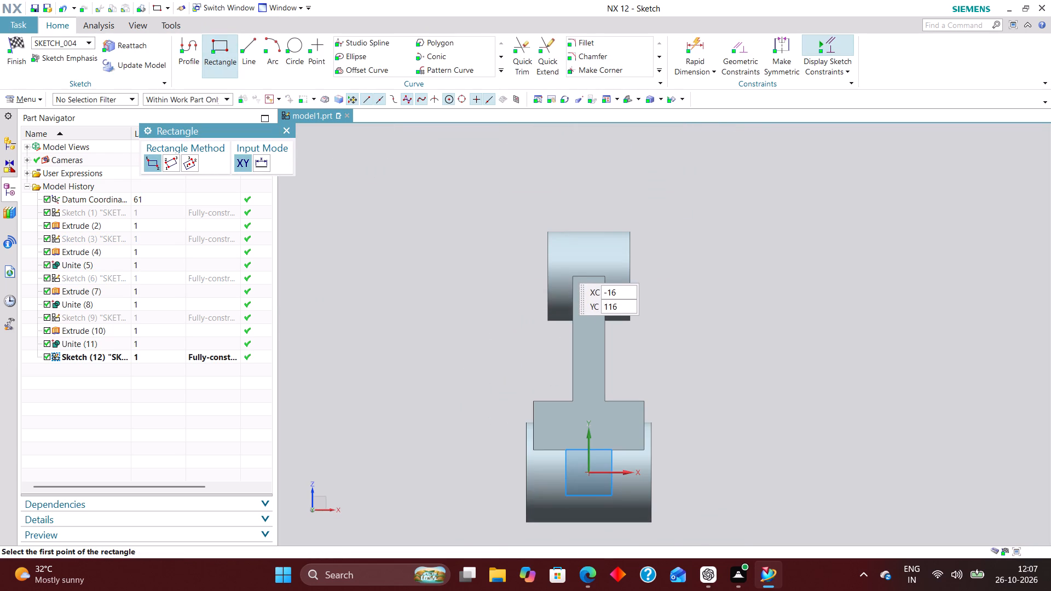
pyautogui.scroll(2, 562, 266)
pyautogui.click(571, 240)
pyautogui.click(648, 414)
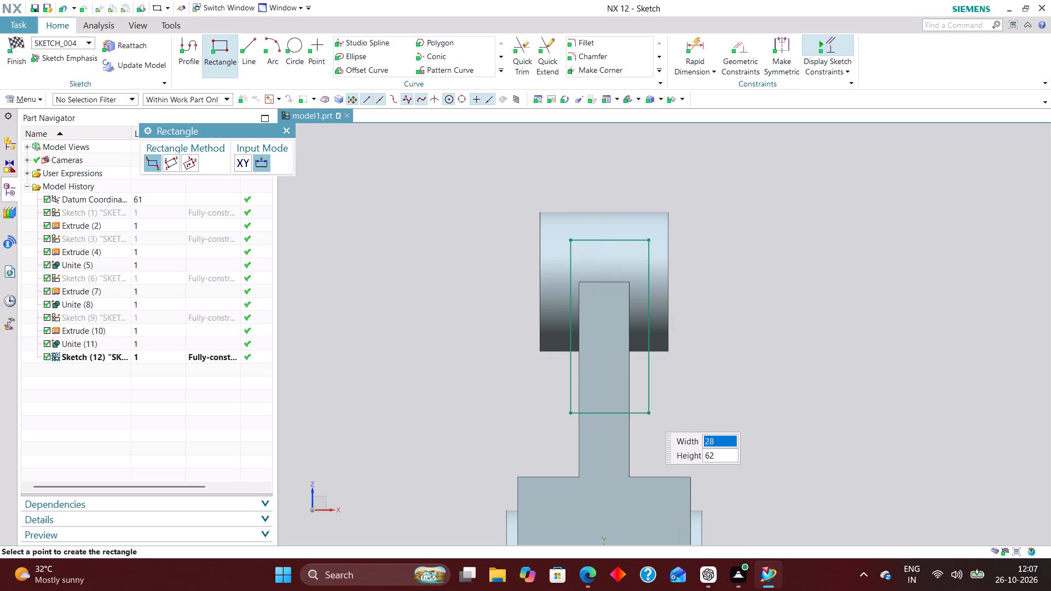
# Constrain the midpoint of the rectangle's top line onto the sketch's Y axis using the Point on Curve constraint.
pyautogui.click(737, 40)
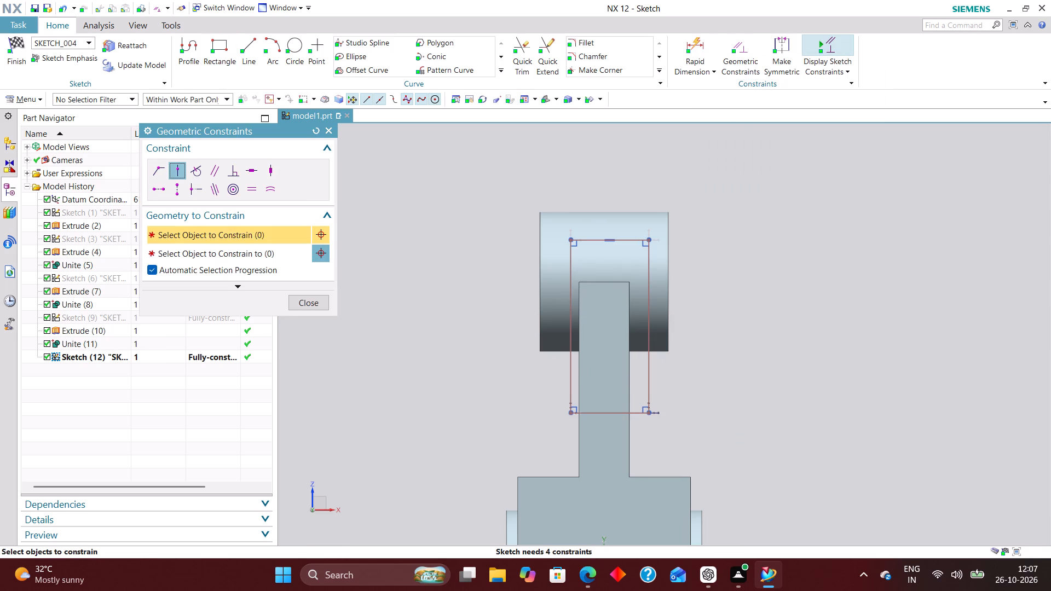
pyautogui.click(610, 237)
pyautogui.scroll(-4, 585, 181)
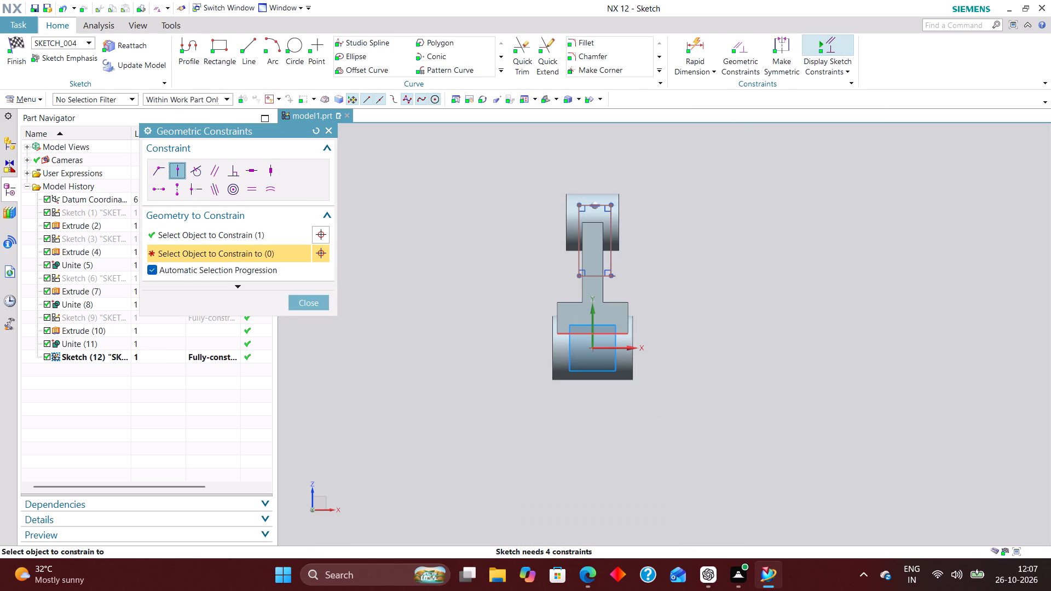
pyautogui.click(592, 332)
pyautogui.scroll(2, 600, 186)
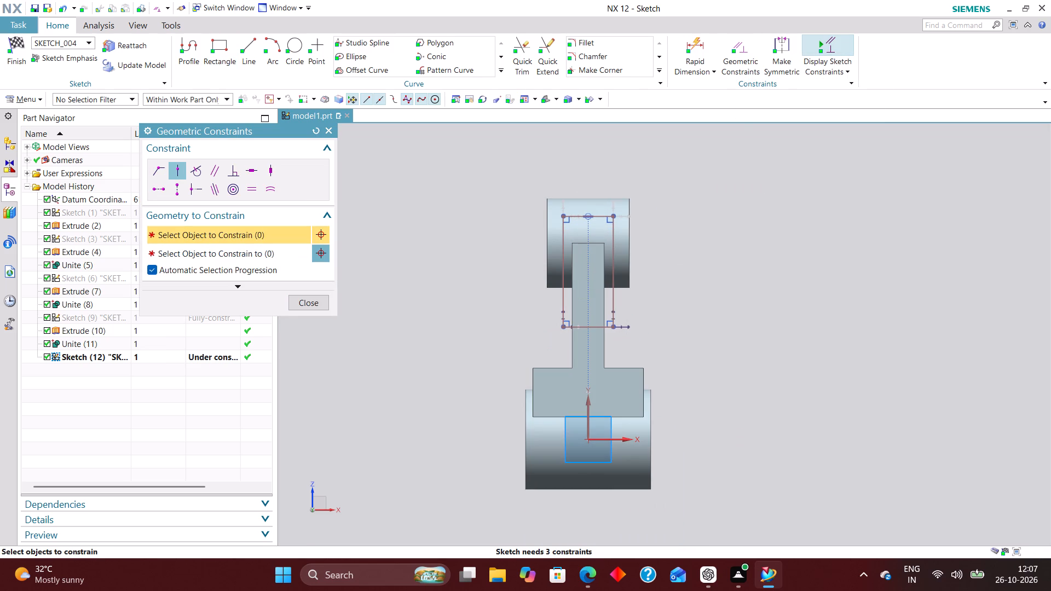
# Dimension the rectangle's top line to a width of 18 mm using the Inferred method of Rapid Dimension.
pyautogui.click(685, 38)
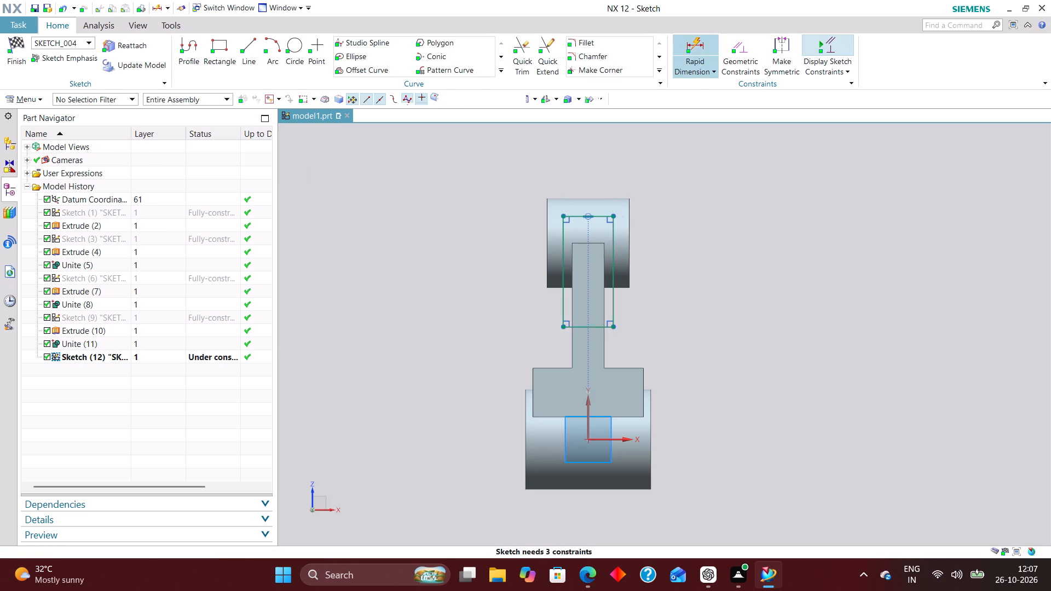
pyautogui.click(325, 264)
pyautogui.click(300, 282)
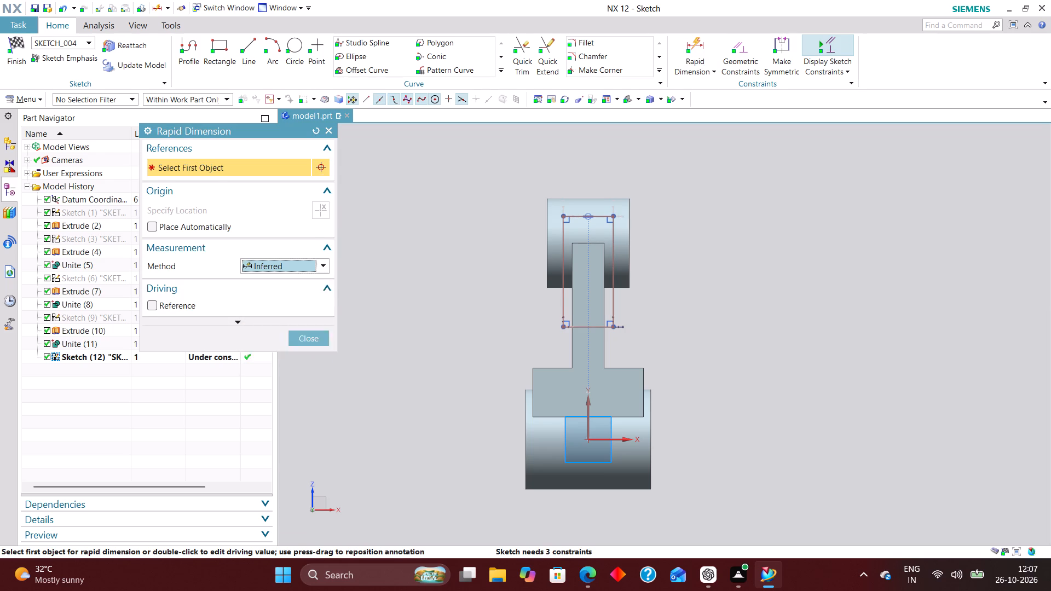
pyautogui.click(598, 217)
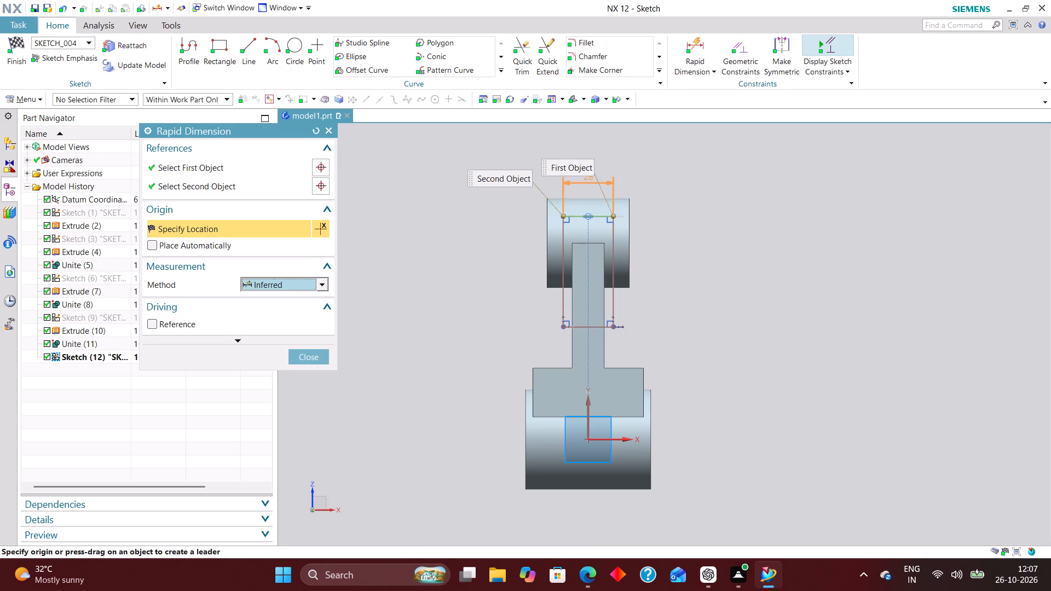
pyautogui.click(591, 148)
pyautogui.write('18')
pyautogui.press('Return')
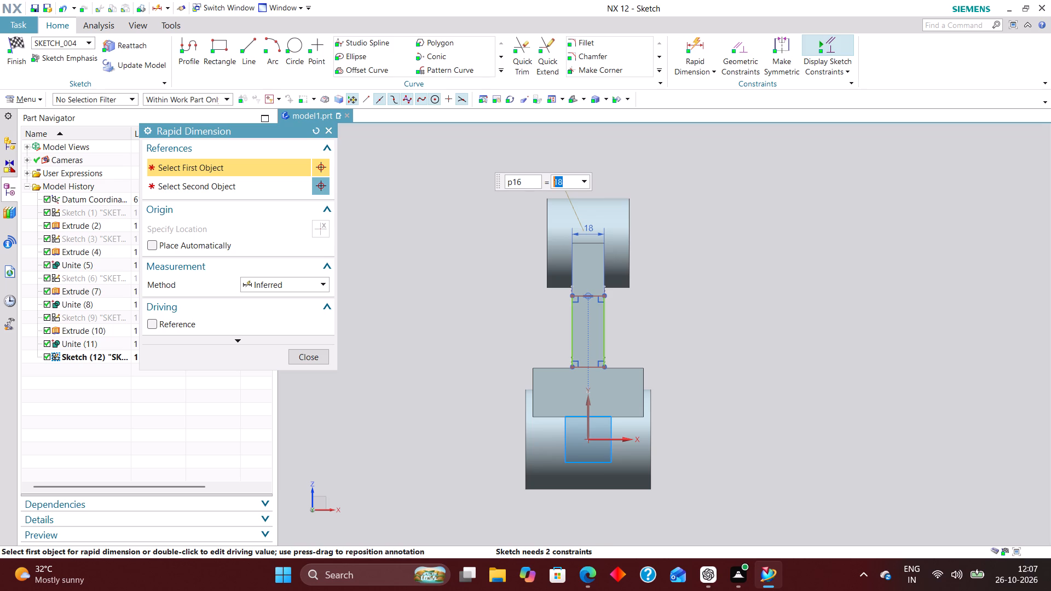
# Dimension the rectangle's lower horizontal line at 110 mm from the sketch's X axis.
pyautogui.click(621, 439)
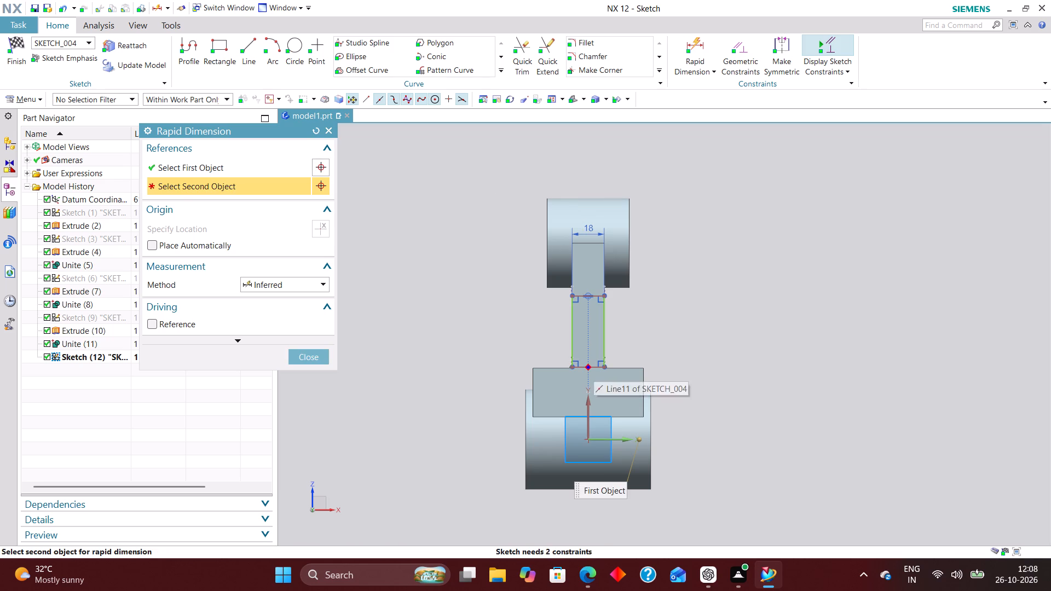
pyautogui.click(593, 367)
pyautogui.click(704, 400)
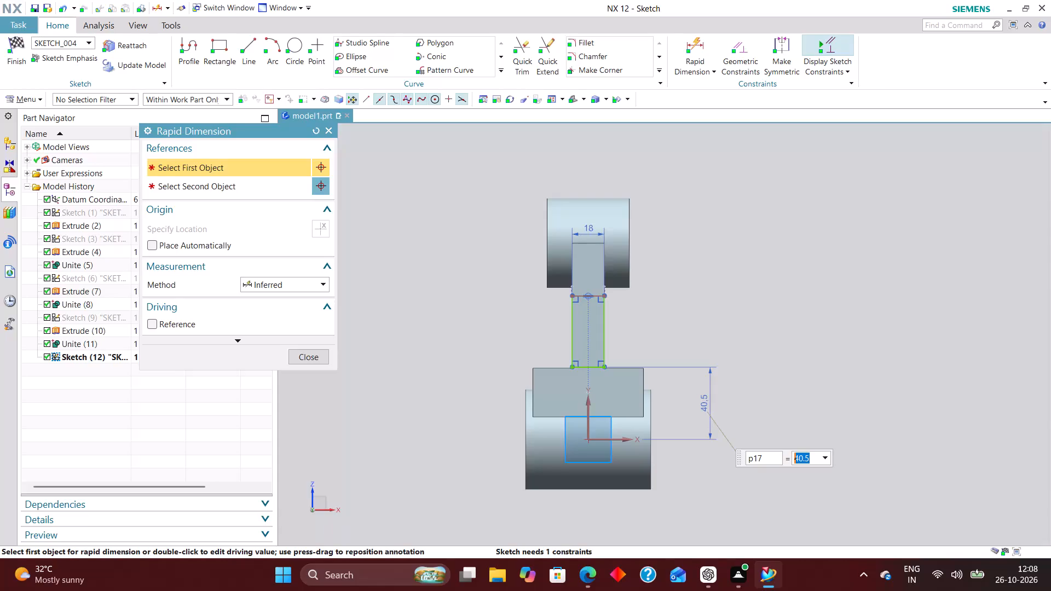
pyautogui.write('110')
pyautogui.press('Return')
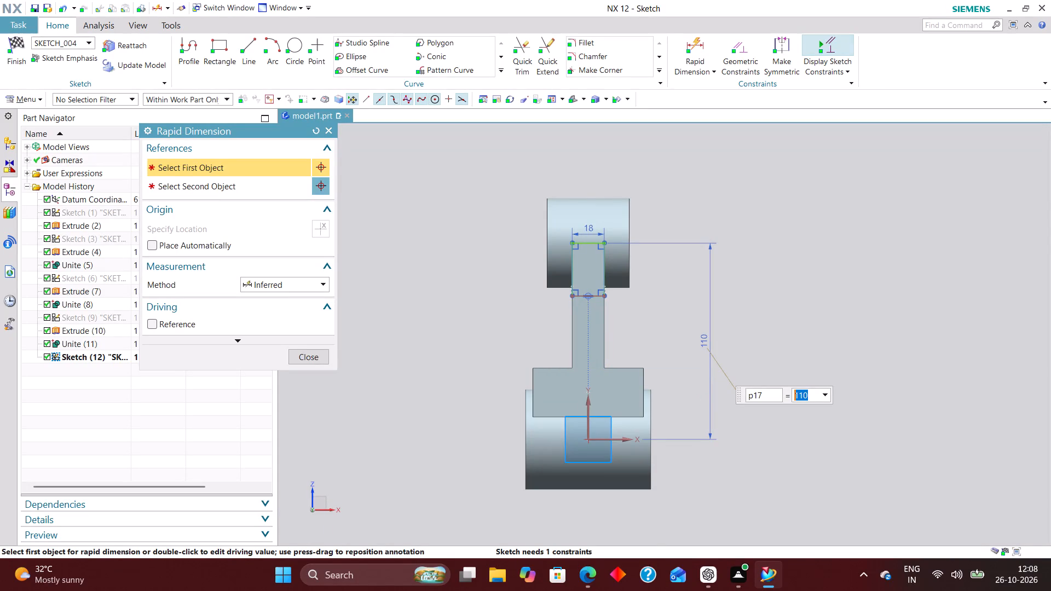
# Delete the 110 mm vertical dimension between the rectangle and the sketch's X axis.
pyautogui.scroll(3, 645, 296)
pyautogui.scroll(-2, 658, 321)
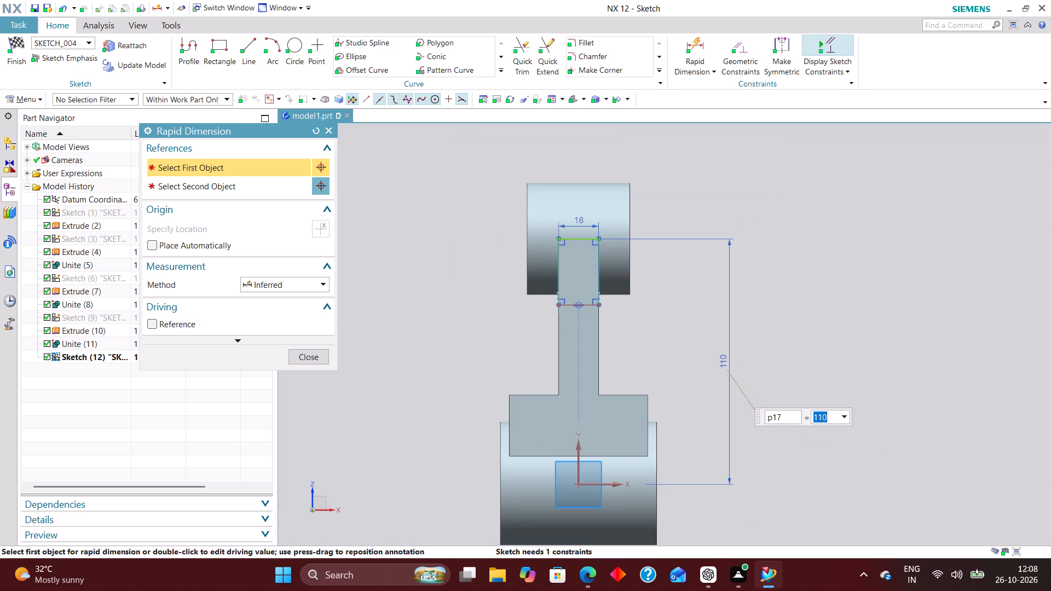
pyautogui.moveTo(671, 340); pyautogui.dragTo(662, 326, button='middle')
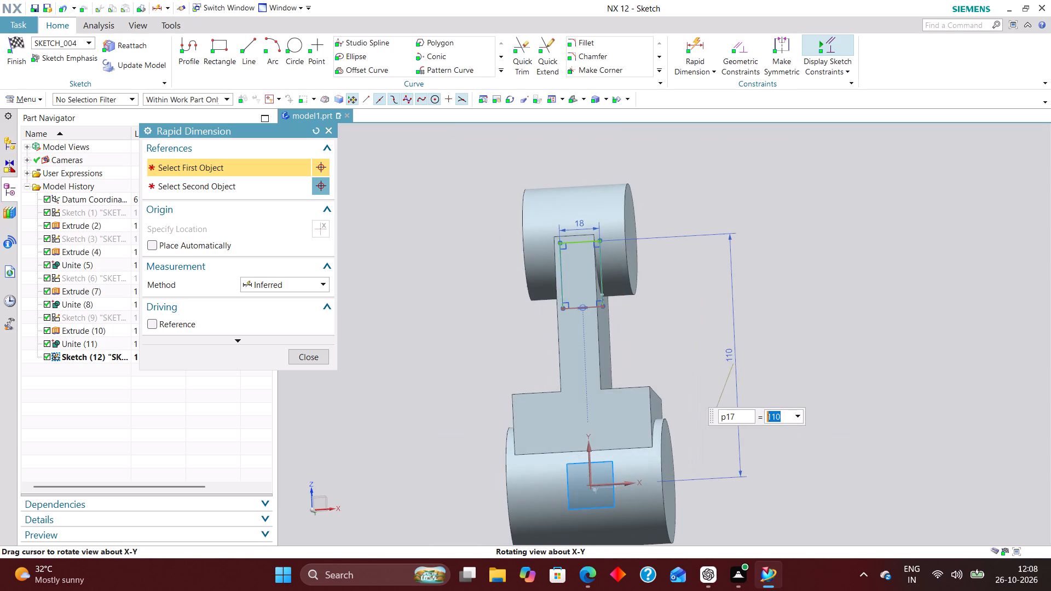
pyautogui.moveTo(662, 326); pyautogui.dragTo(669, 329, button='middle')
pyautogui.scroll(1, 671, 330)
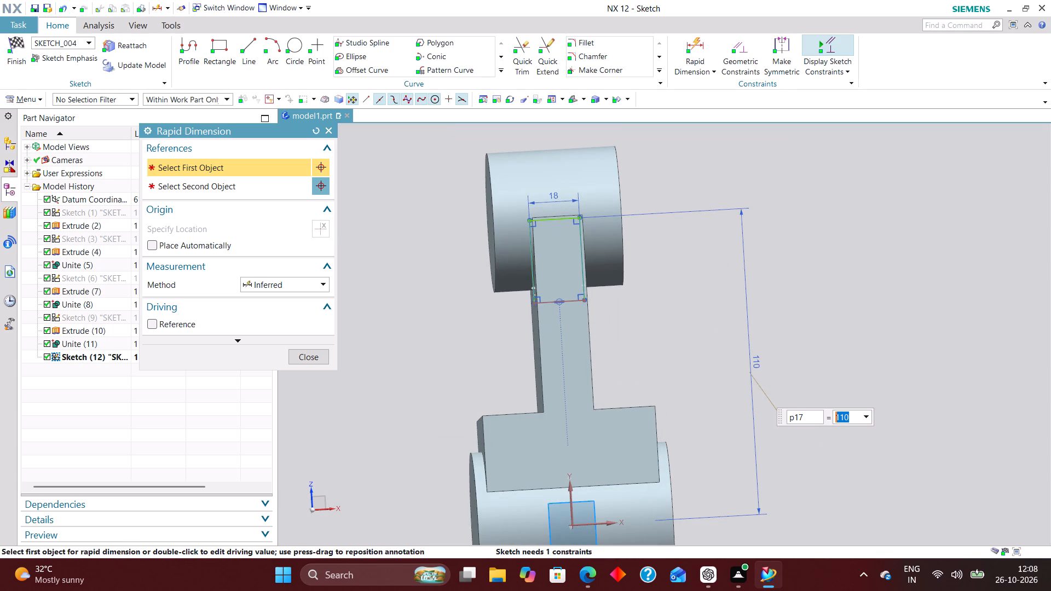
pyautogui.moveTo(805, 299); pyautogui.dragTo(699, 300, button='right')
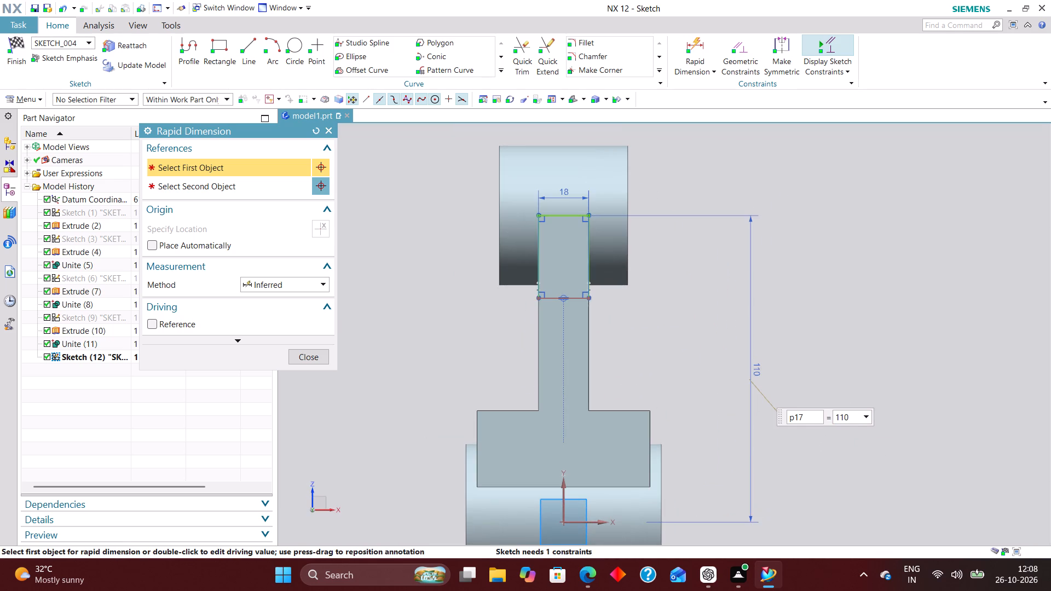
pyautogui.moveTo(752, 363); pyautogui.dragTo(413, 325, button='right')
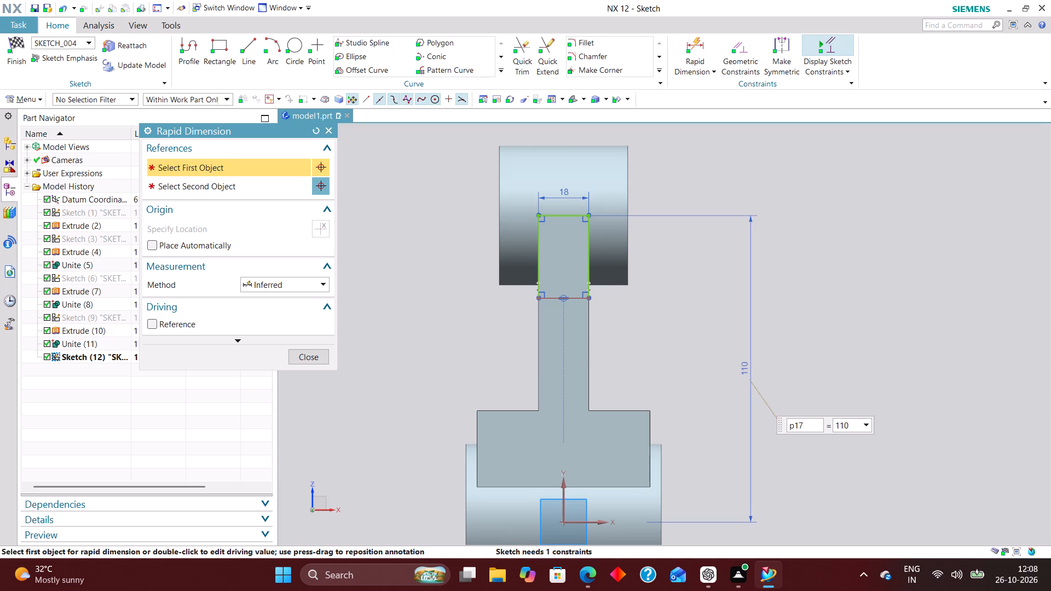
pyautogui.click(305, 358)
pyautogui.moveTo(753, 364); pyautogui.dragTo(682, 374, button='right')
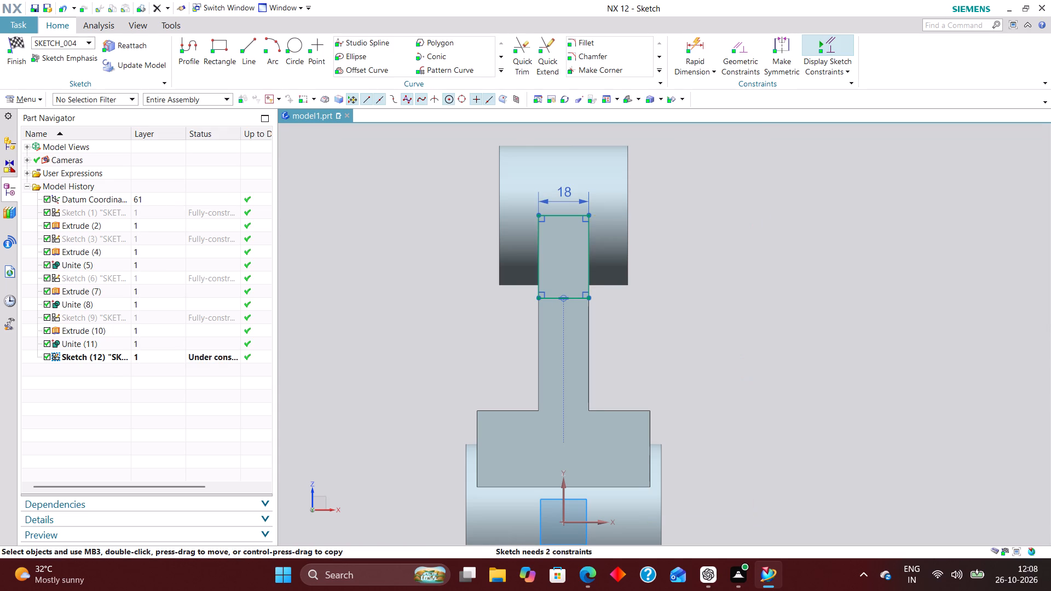
# Add a Rapid Dimension of 110 mm from the sketch's X axis to the rectangle's lower line.
pyautogui.click(691, 39)
pyautogui.scroll(-2, 527, 186)
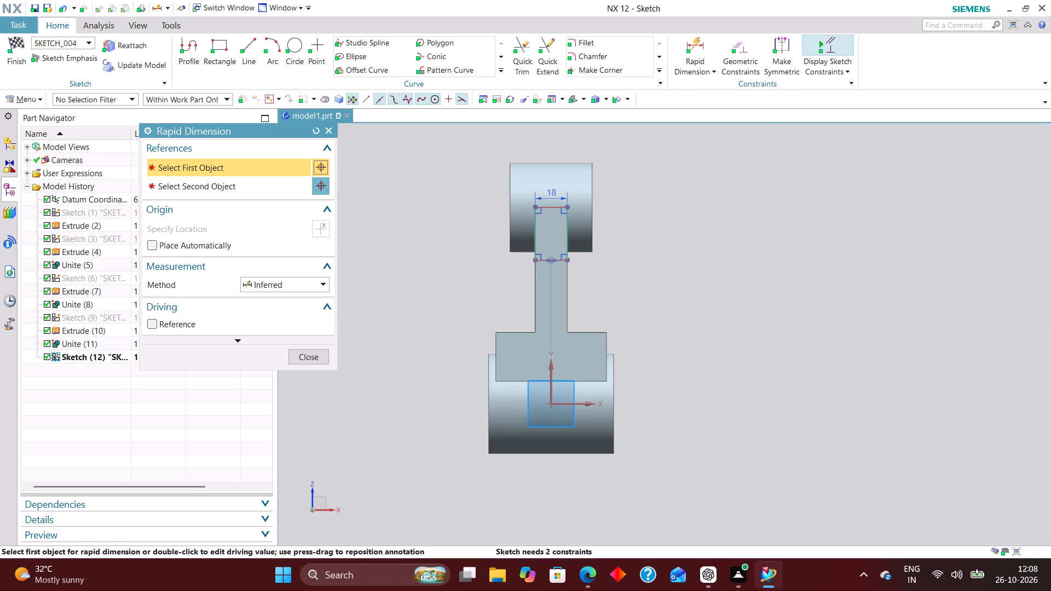
pyautogui.click(584, 402)
pyautogui.click(558, 259)
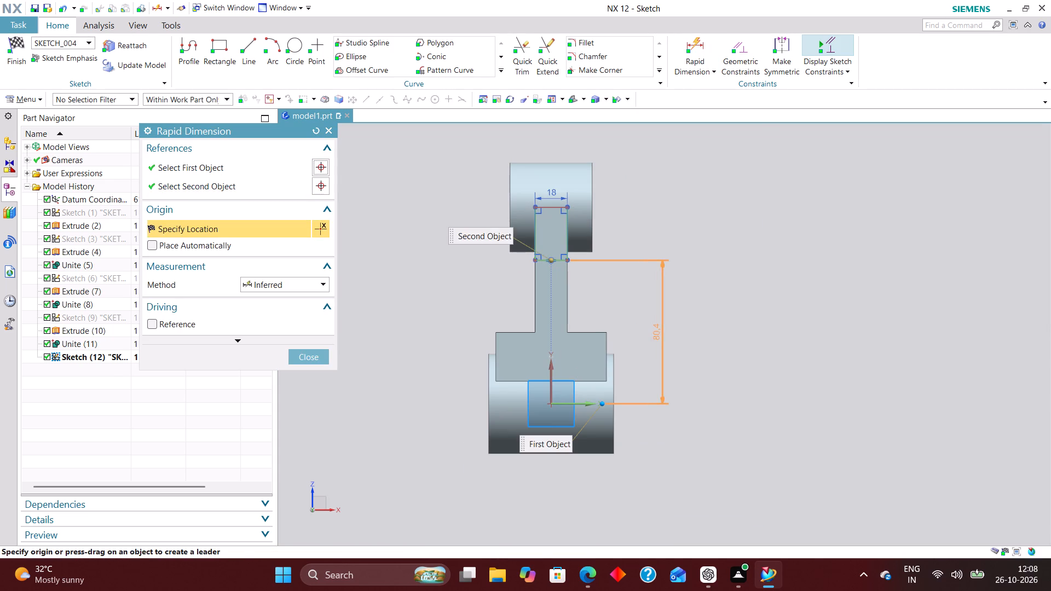
pyautogui.click(659, 322)
pyautogui.write('110')
pyautogui.press('Return')
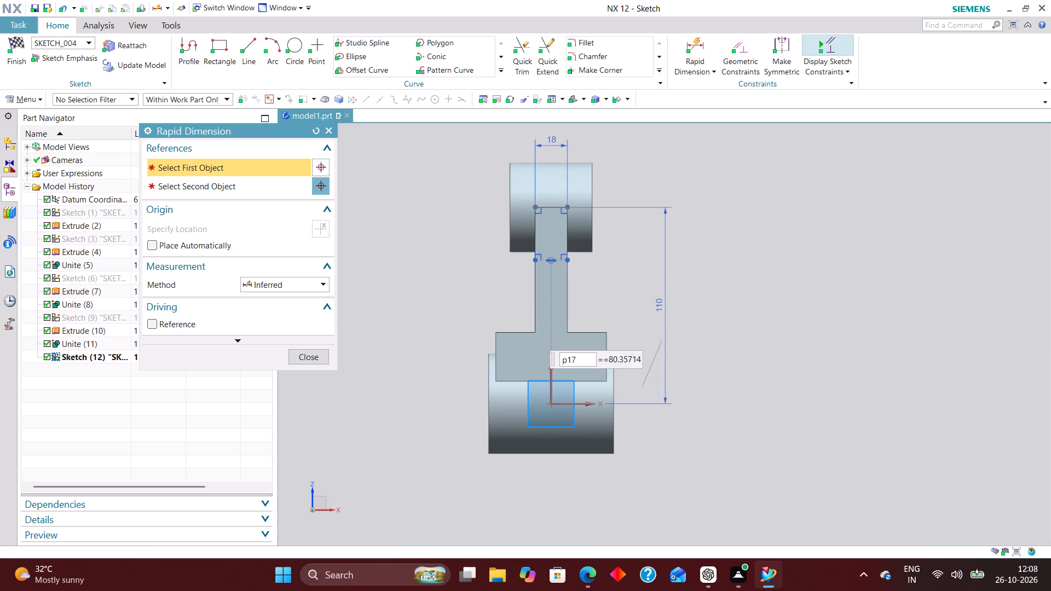
pyautogui.scroll(-3, 551, 297)
pyautogui.scroll(6, 566, 250)
pyautogui.click(299, 354)
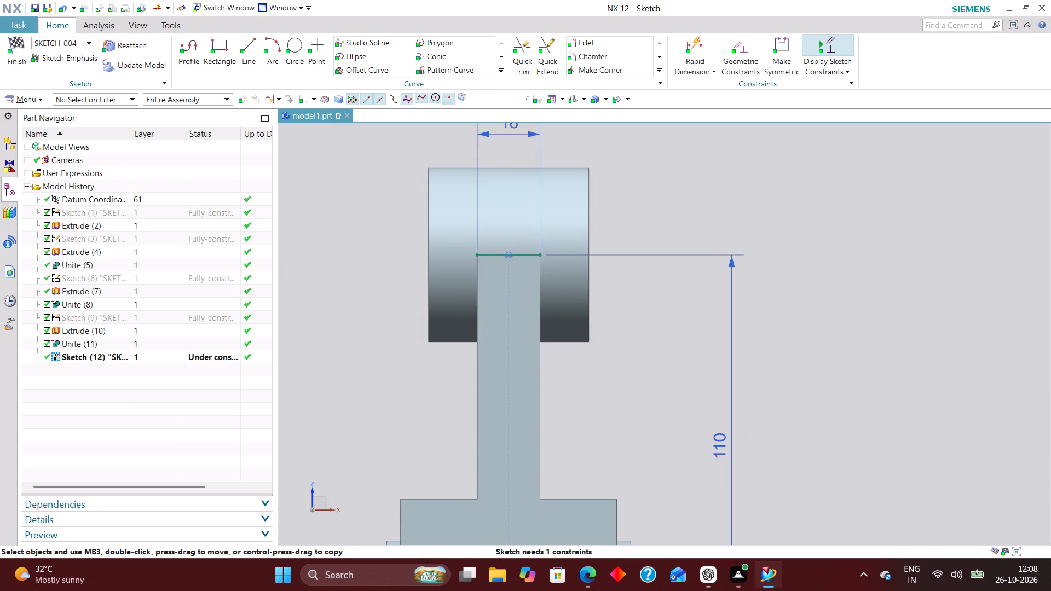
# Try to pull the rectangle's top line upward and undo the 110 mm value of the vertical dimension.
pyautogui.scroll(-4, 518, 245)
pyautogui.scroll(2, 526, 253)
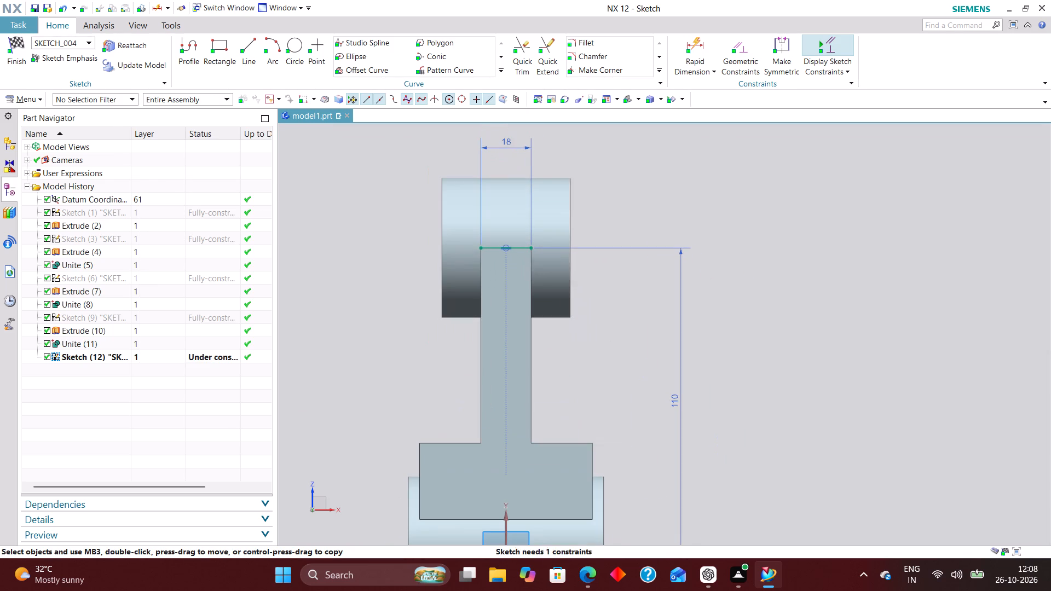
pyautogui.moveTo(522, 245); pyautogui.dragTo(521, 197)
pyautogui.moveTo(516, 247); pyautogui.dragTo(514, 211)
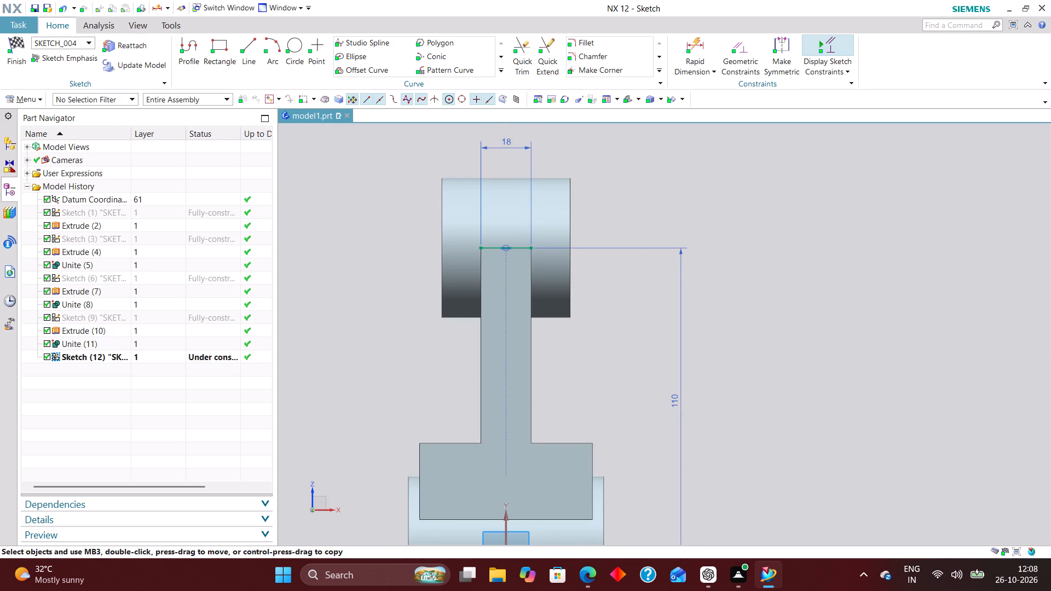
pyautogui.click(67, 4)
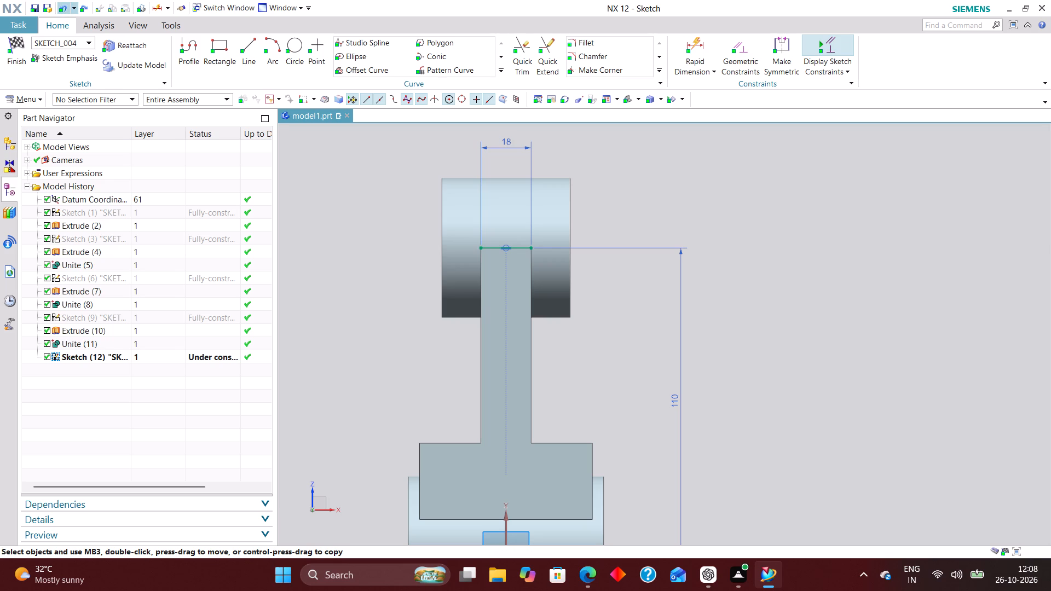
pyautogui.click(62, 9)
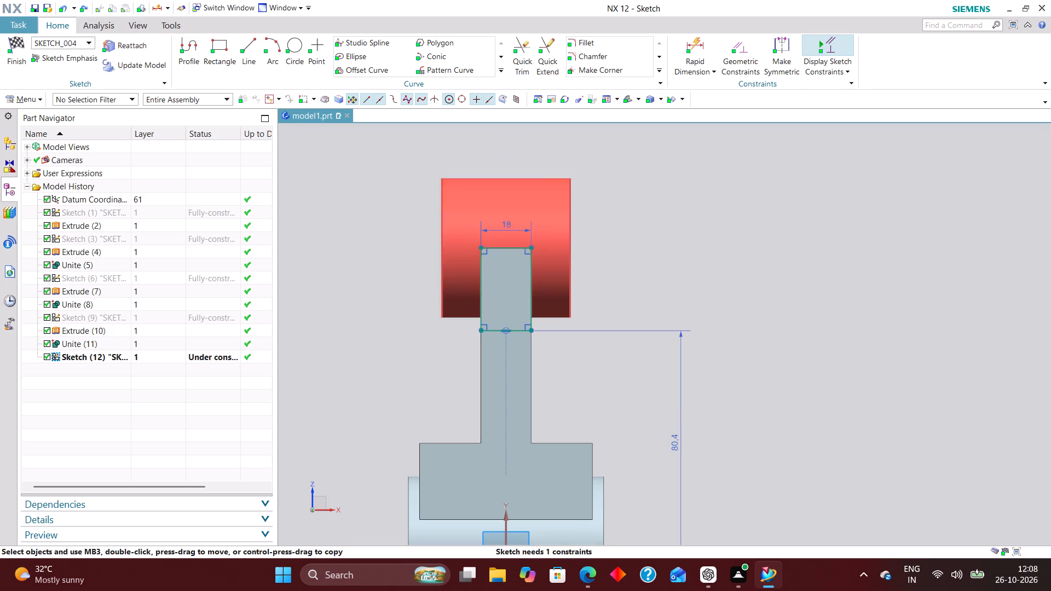
# Stretch the rectangle upward by moving its top line well above the upper cylinder.
pyautogui.moveTo(518, 246); pyautogui.dragTo(515, 212)
pyautogui.click(628, 258)
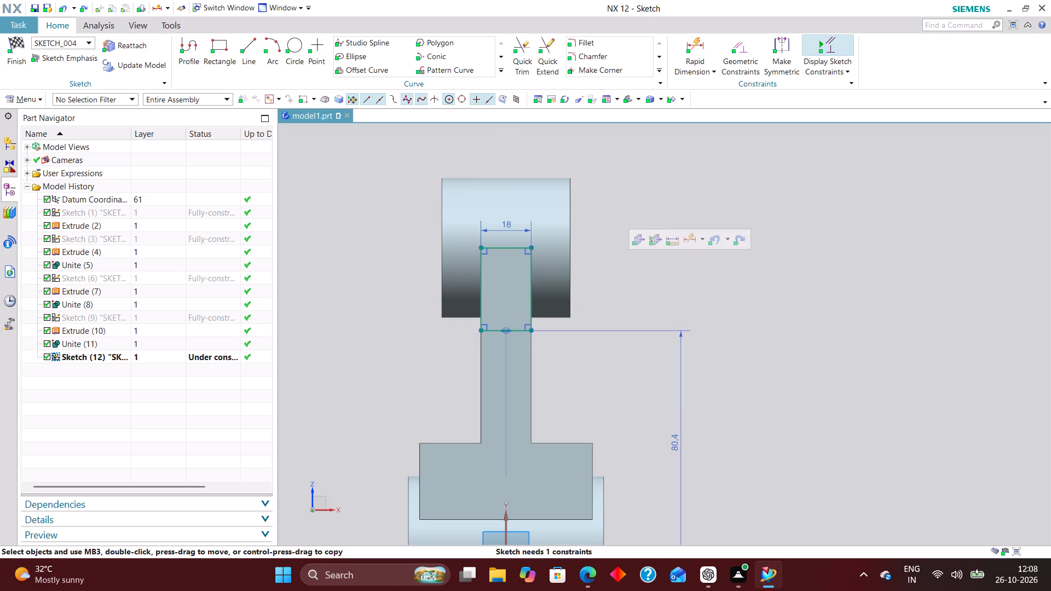
pyautogui.moveTo(504, 248); pyautogui.dragTo(505, 246)
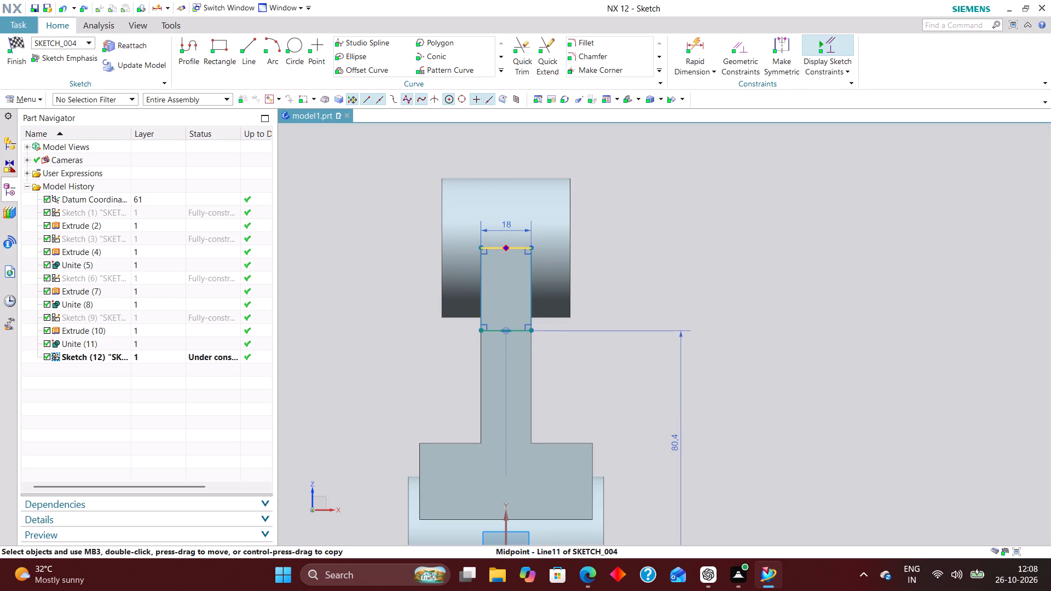
pyautogui.moveTo(505, 246); pyautogui.dragTo(506, 112)
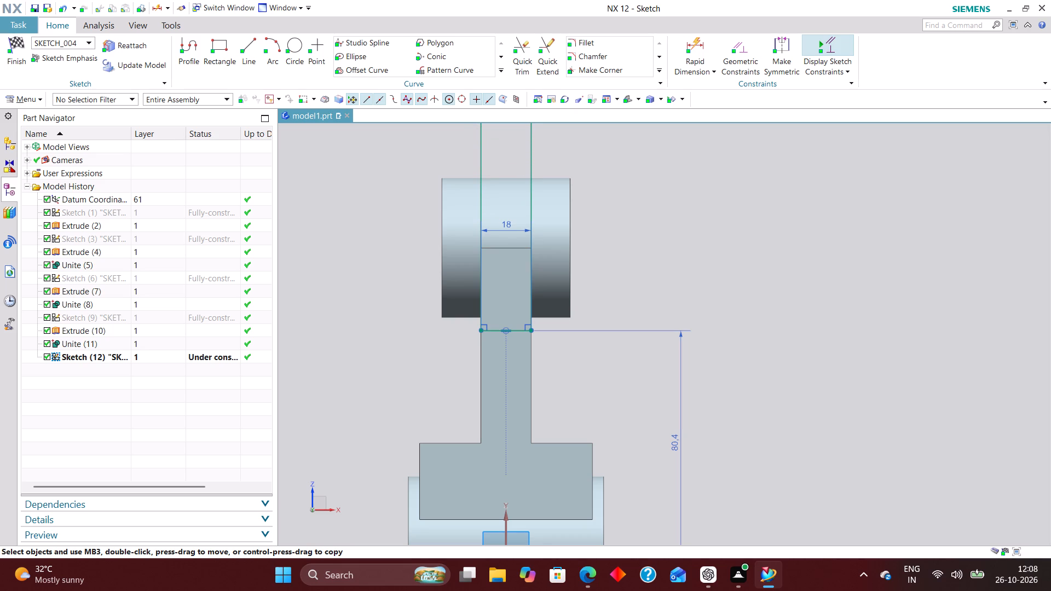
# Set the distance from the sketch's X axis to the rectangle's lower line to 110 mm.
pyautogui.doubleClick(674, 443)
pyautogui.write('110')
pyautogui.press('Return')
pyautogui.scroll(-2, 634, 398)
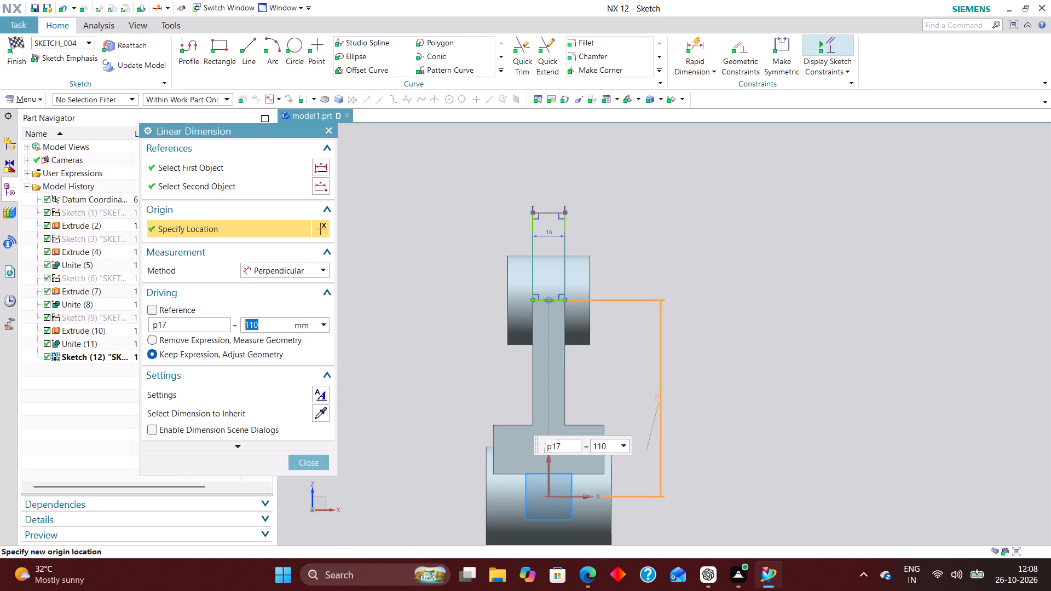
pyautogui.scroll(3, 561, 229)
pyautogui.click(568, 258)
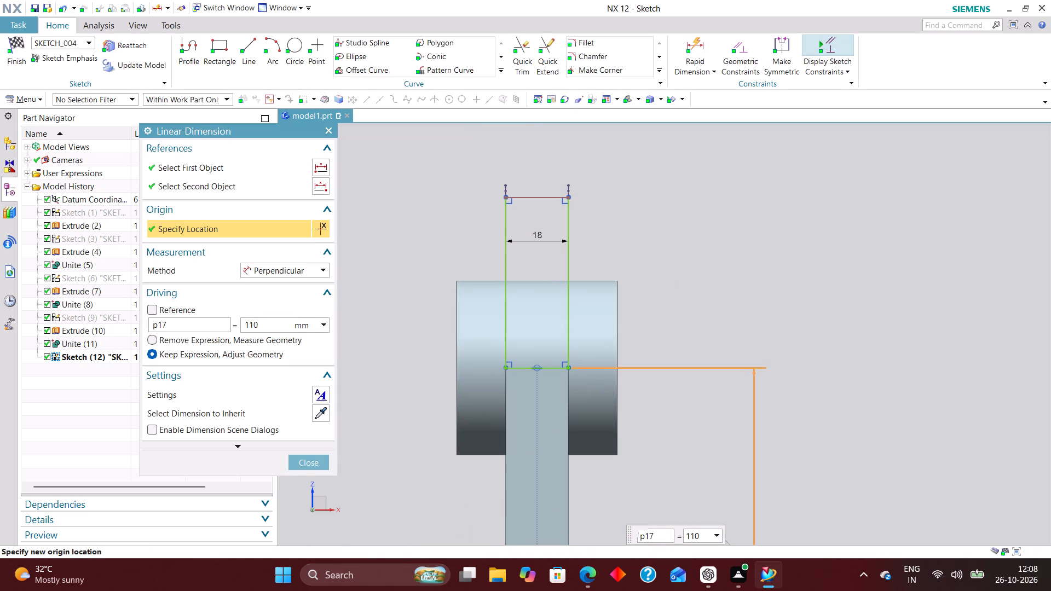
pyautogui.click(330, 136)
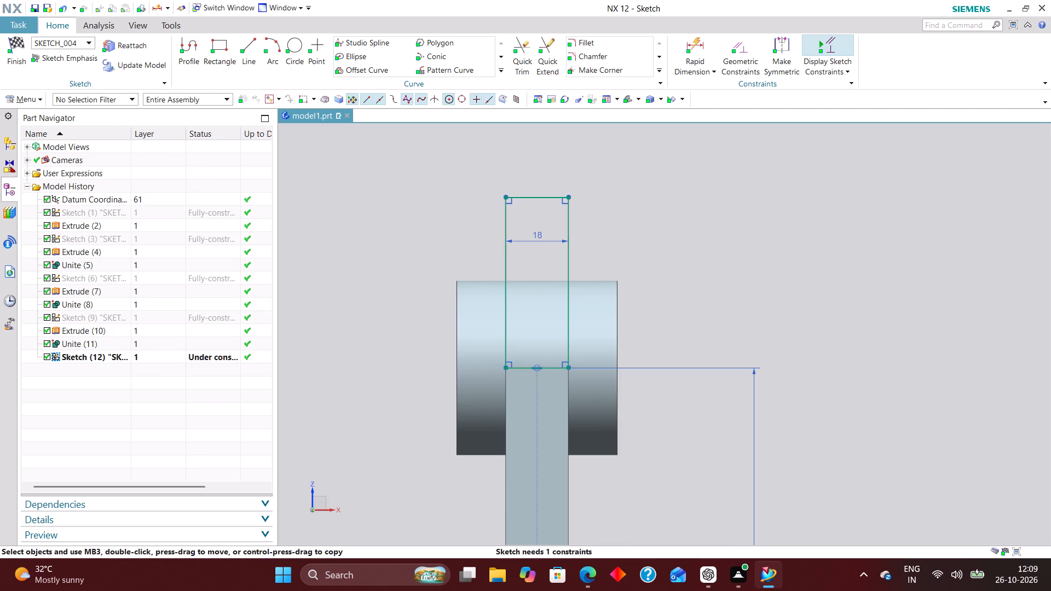
# Dimension the rectangle's vertical side to a height of 25 mm.
pyautogui.click(702, 38)
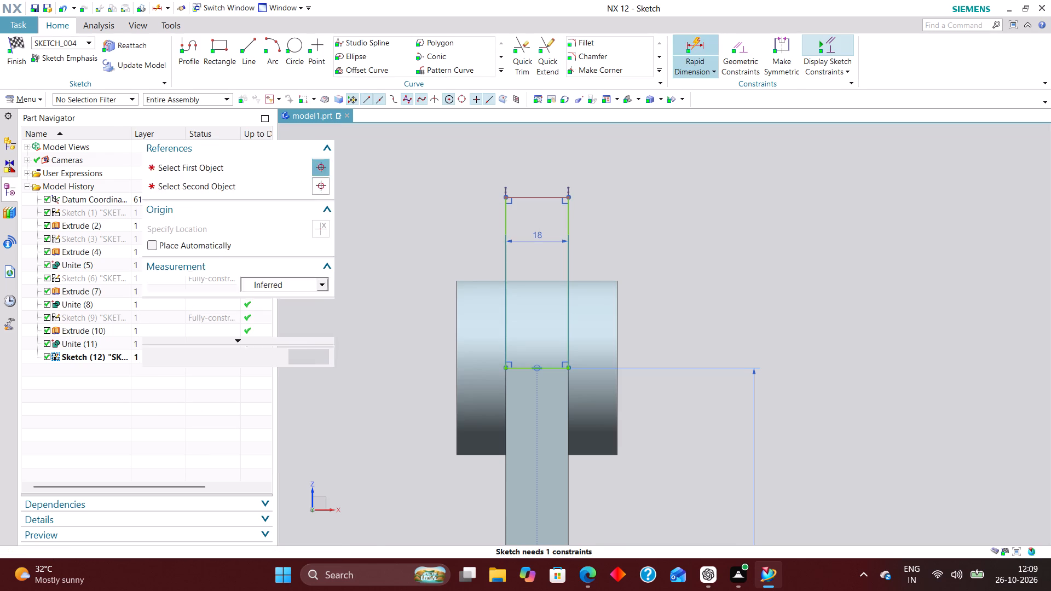
pyautogui.click(567, 262)
pyautogui.click(654, 274)
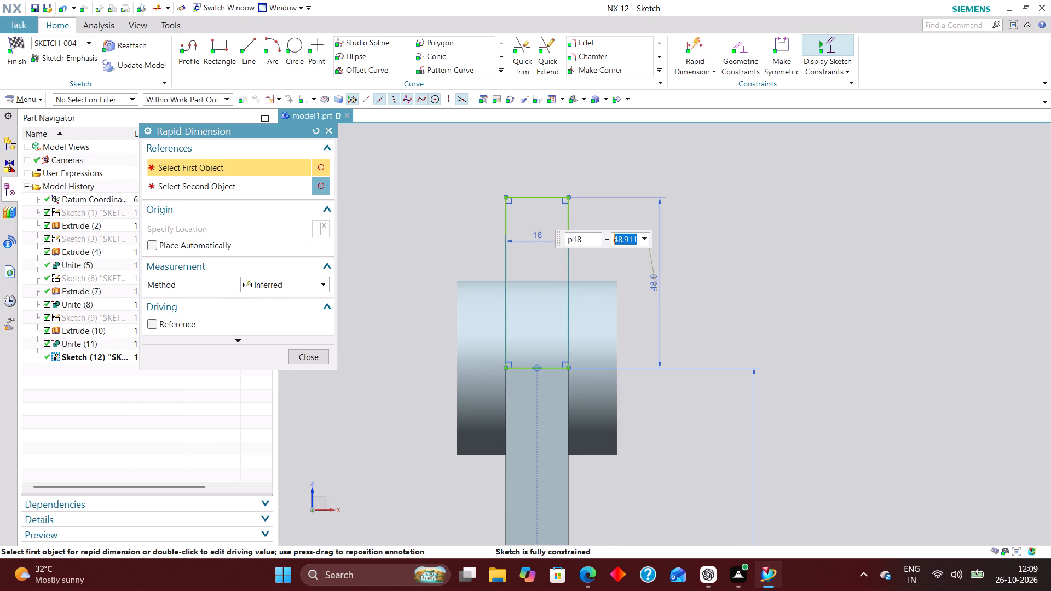
pyautogui.write('25')
pyautogui.press('Return')
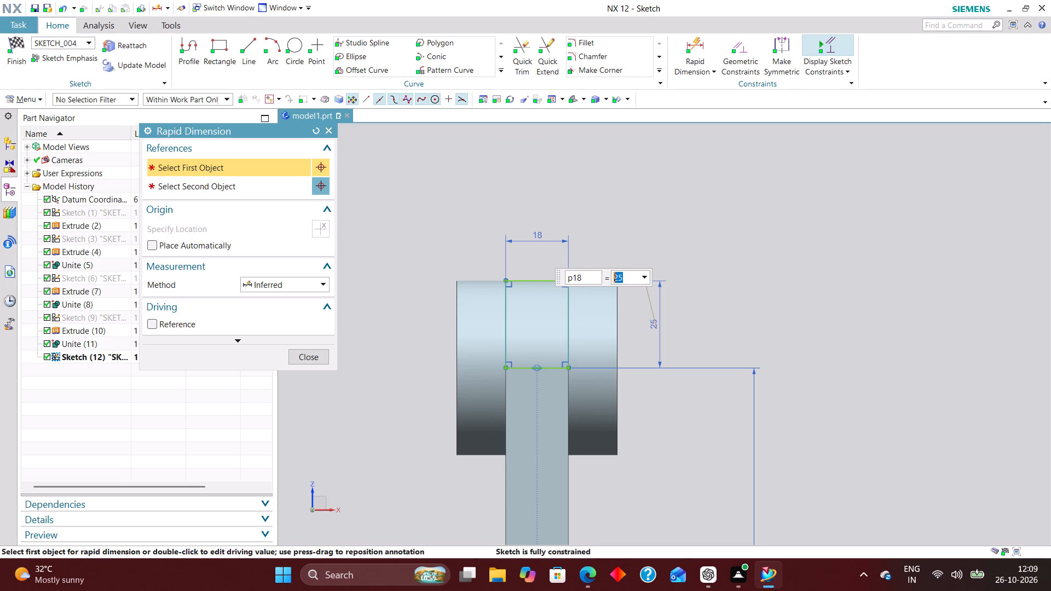
pyautogui.click(305, 357)
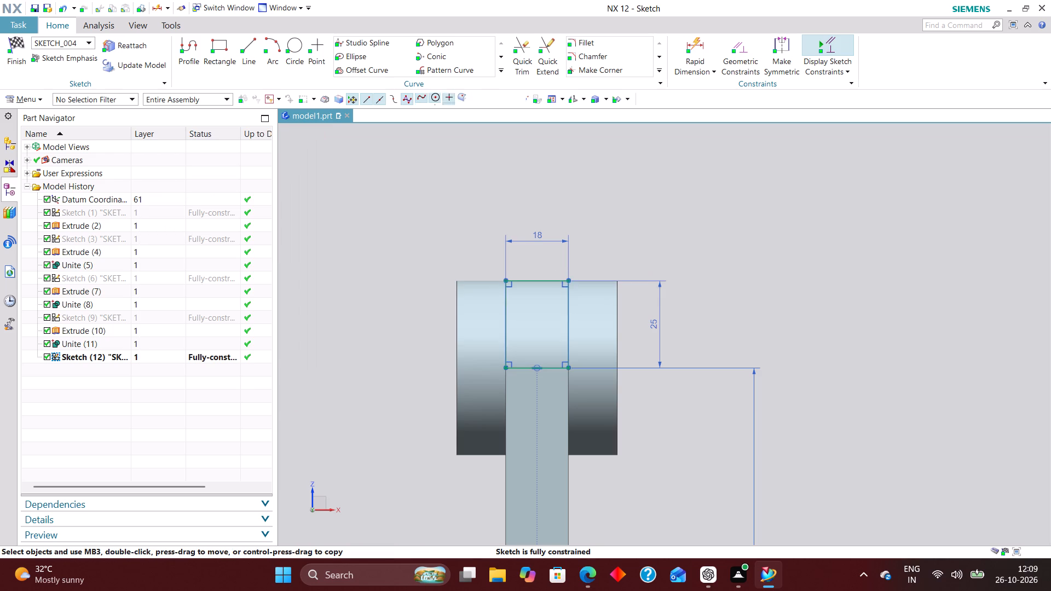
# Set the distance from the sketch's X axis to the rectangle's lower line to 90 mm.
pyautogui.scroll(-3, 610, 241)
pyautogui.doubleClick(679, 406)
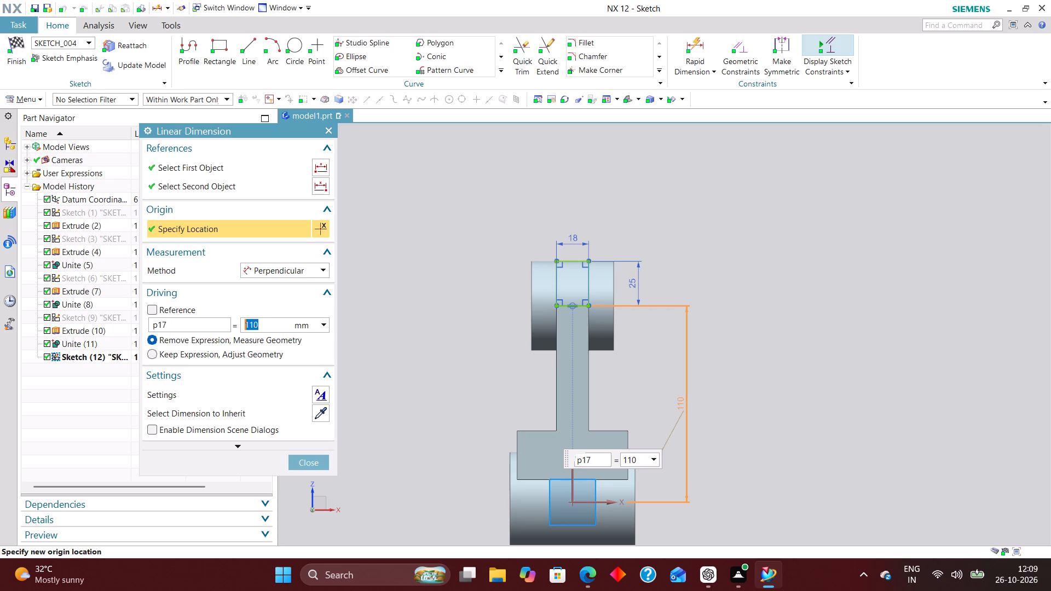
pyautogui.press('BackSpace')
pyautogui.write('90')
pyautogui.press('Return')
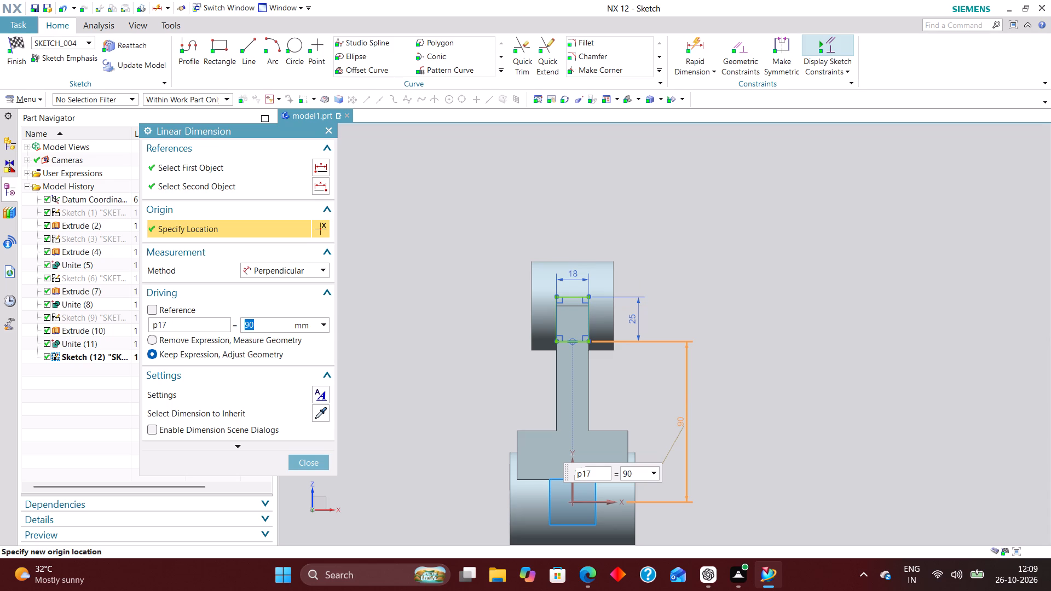
# Set the distance from the sketch's X axis to the rectangle's lower line to 80 mm.
pyautogui.write('80')
pyautogui.press('Return')
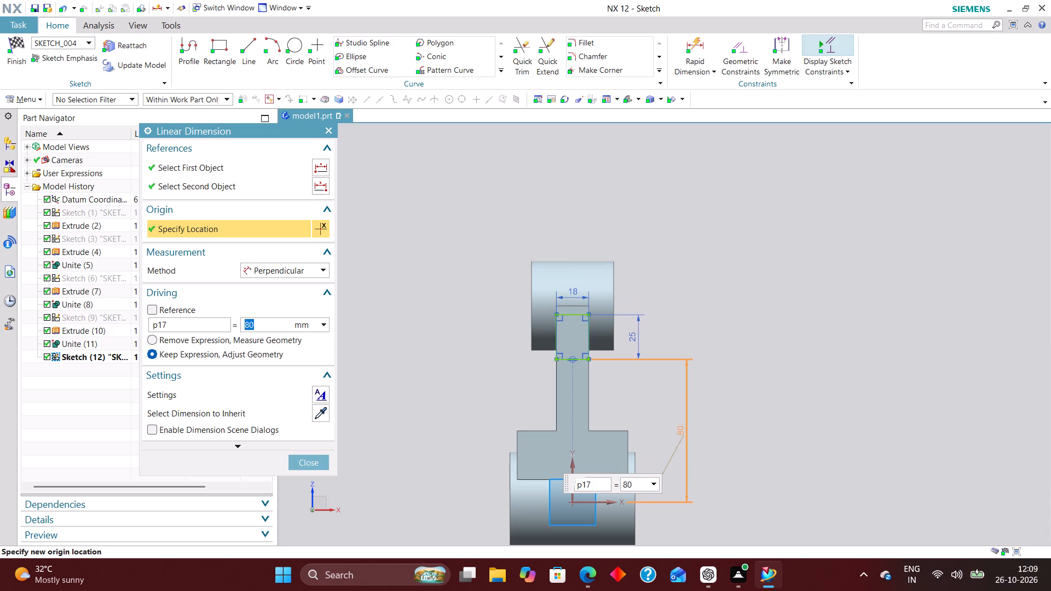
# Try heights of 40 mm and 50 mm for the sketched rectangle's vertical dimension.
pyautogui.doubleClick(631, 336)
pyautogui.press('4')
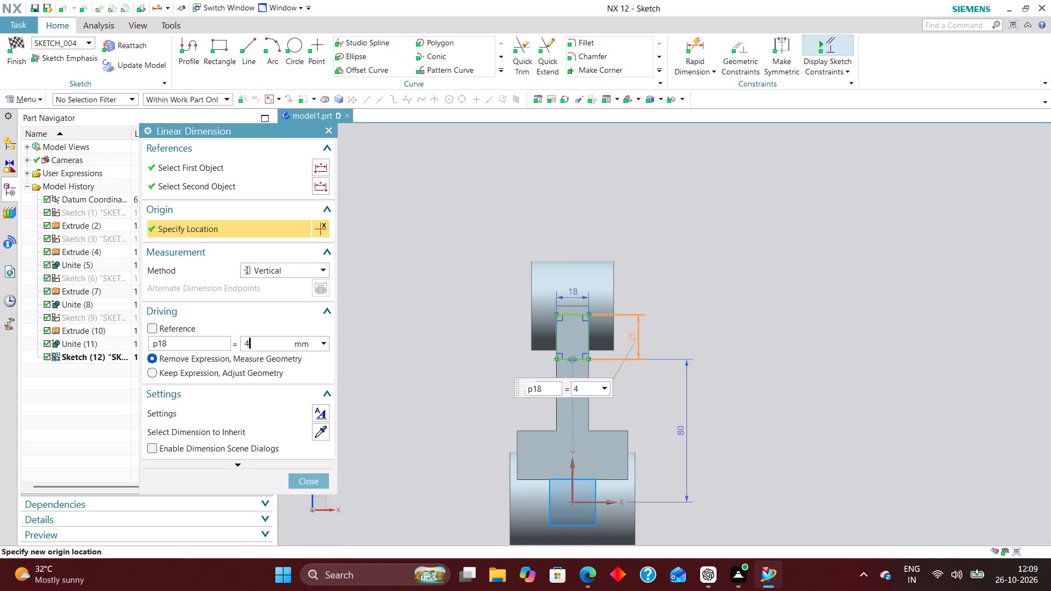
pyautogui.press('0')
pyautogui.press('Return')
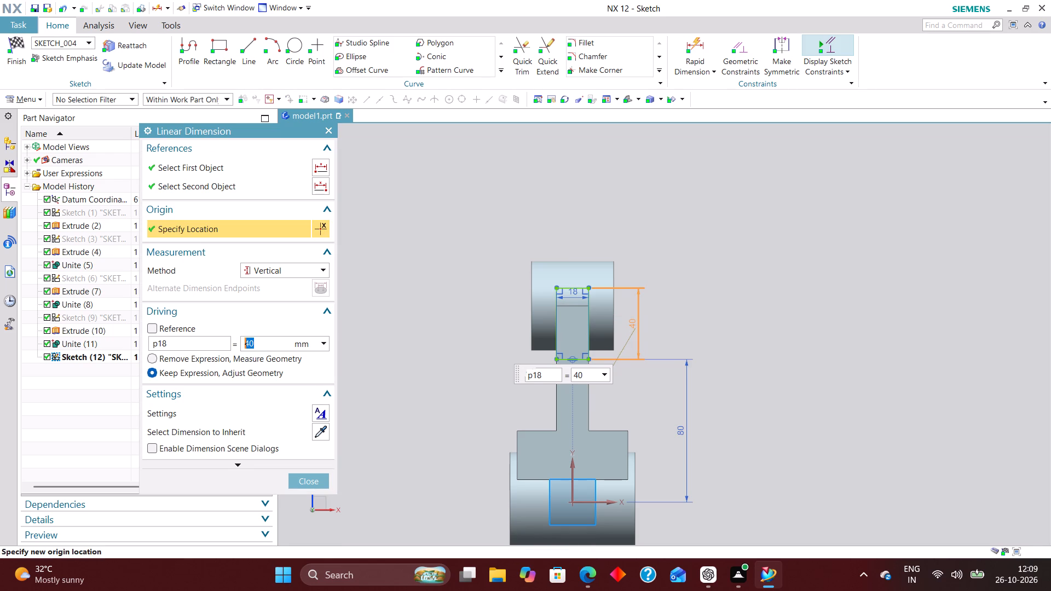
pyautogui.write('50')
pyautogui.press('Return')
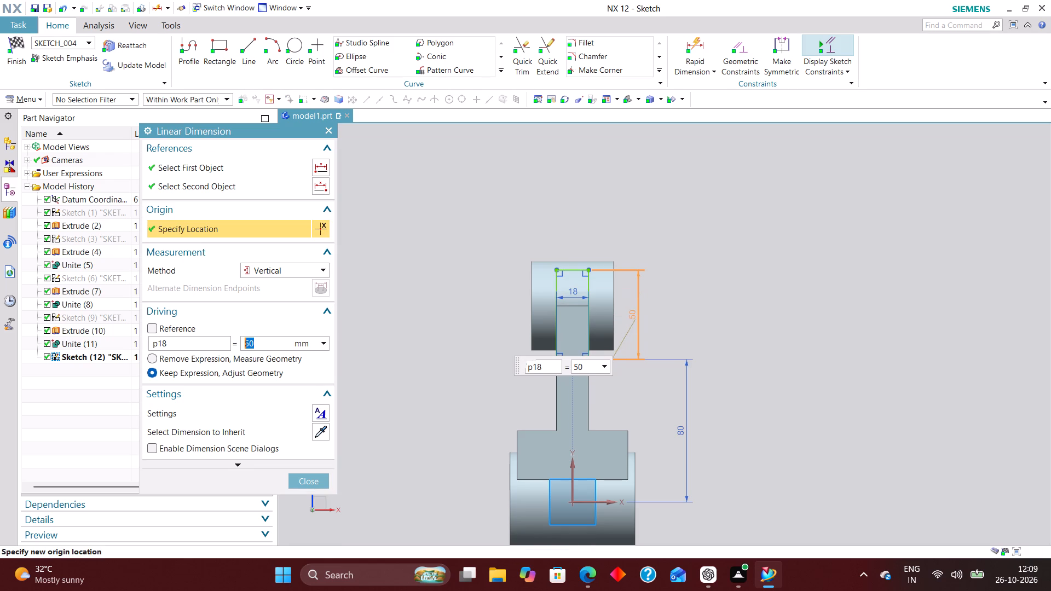
# Set the rectangle's height to 55 mm and finish the sketch.
pyautogui.write('55')
pyautogui.press('Return')
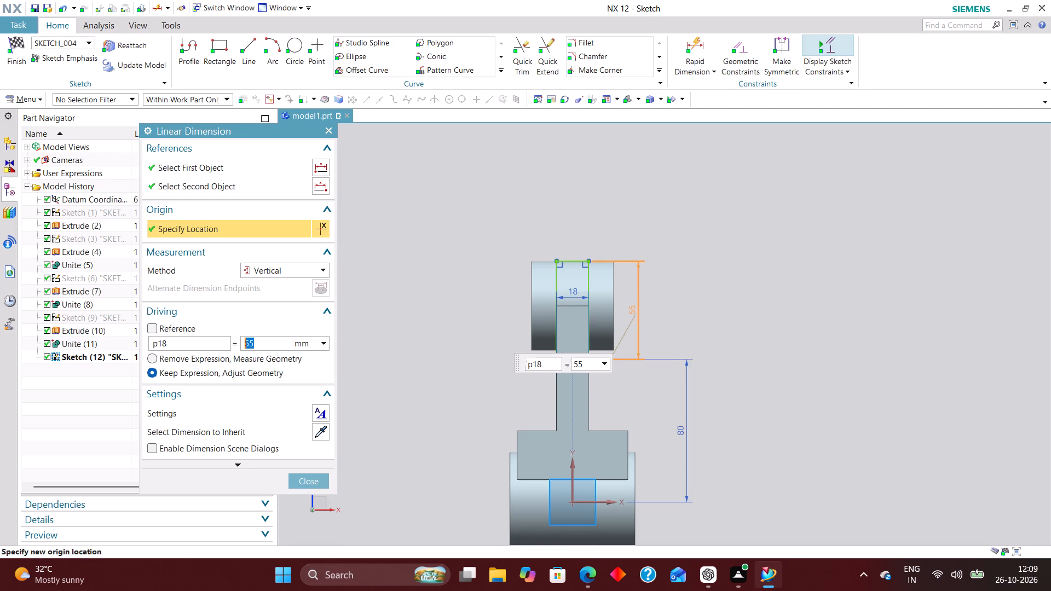
pyautogui.click(300, 474)
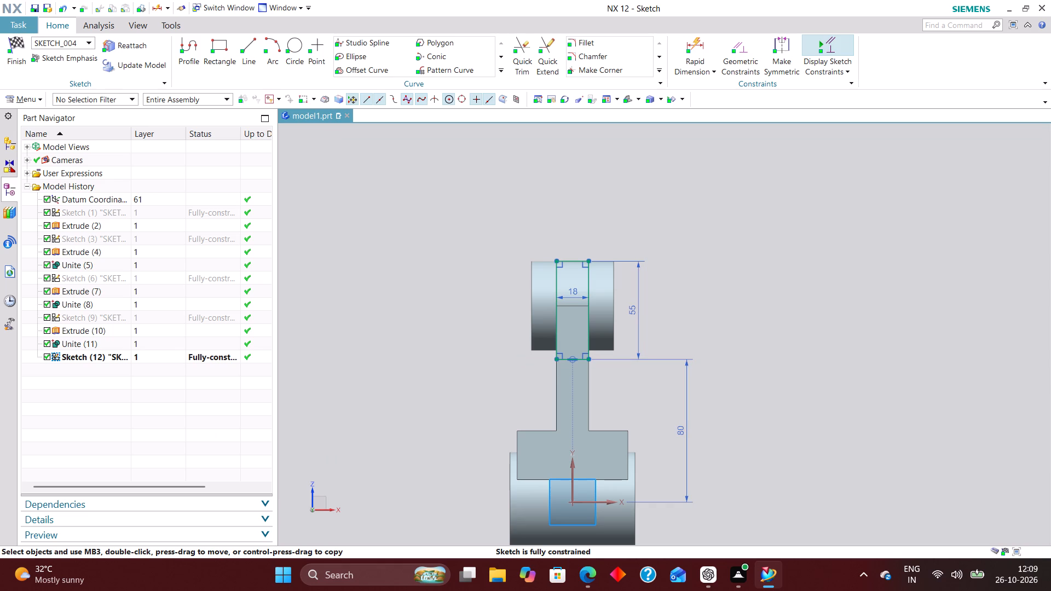
pyautogui.click(20, 45)
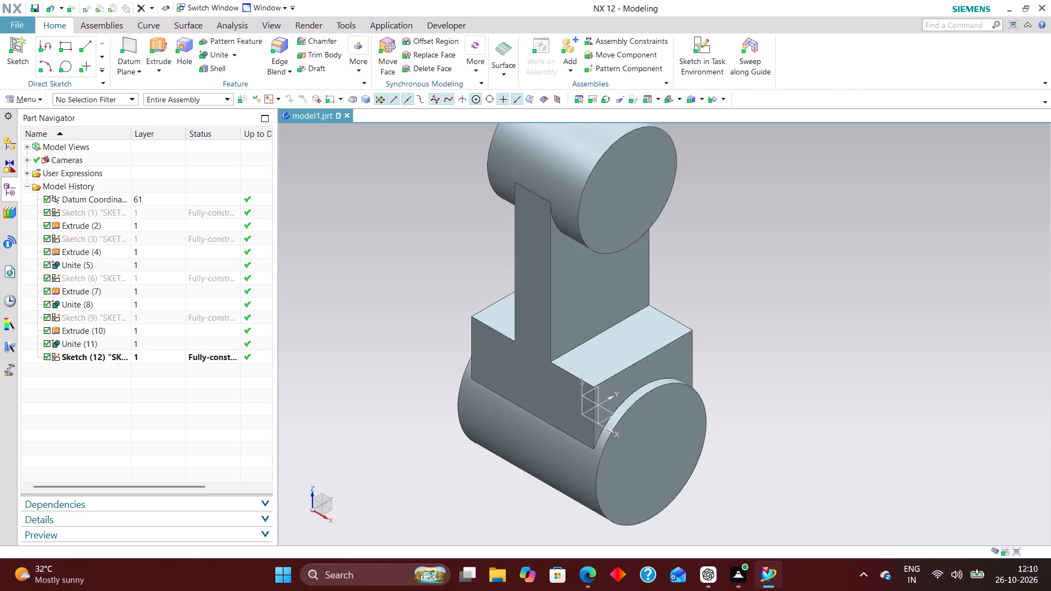
# Extrude the 18 x 55 mm rectangle 85 mm toward -Y as a separate body, with Boolean set to None.
pyautogui.click(146, 44)
pyautogui.click(112, 354)
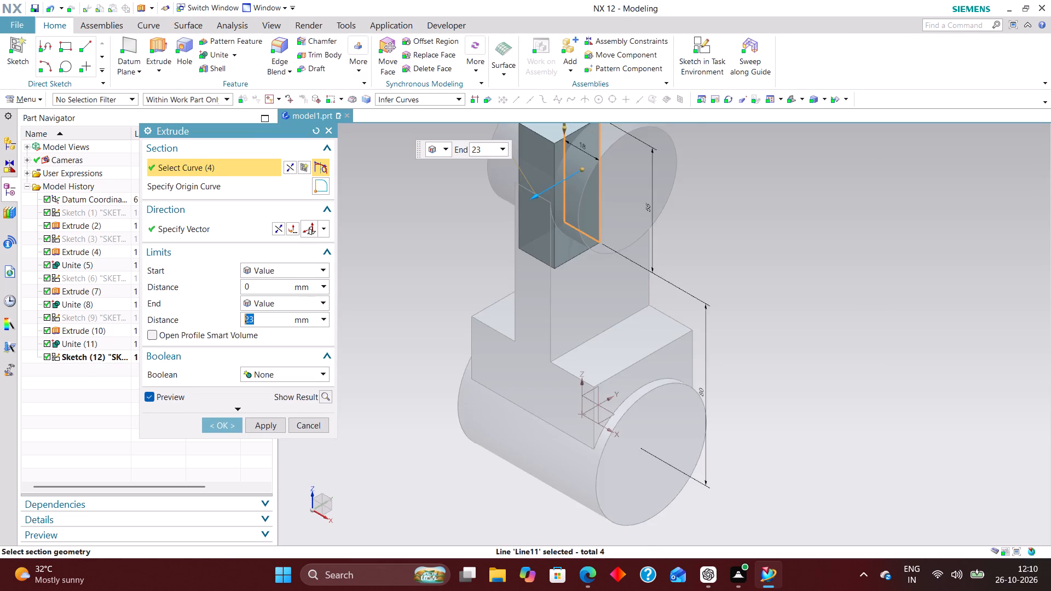
pyautogui.scroll(-2, 817, 277)
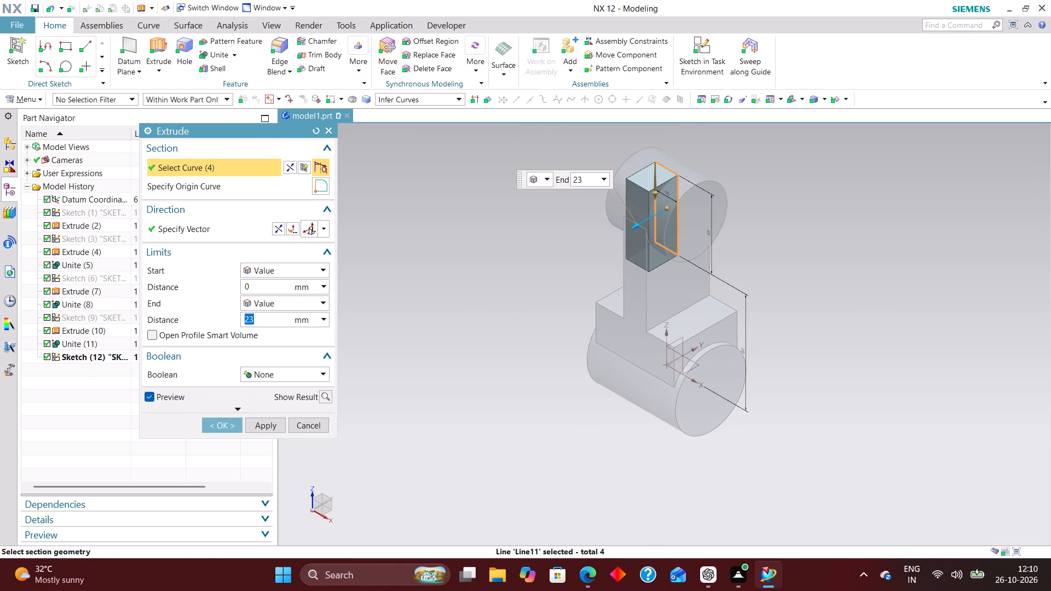
pyautogui.moveTo(639, 224); pyautogui.dragTo(540, 256)
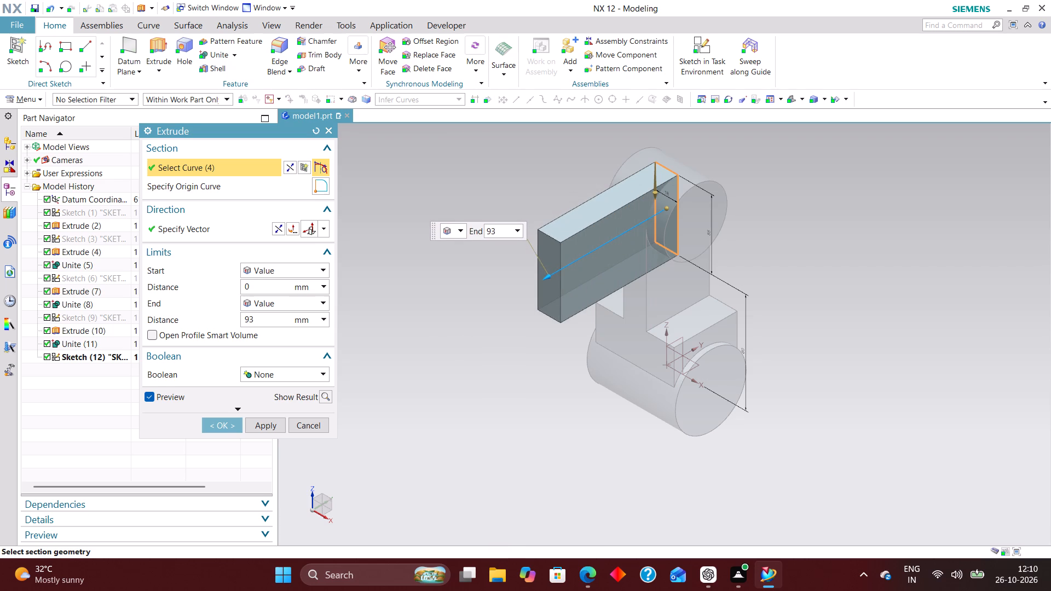
pyautogui.moveTo(540, 256); pyautogui.dragTo(556, 249)
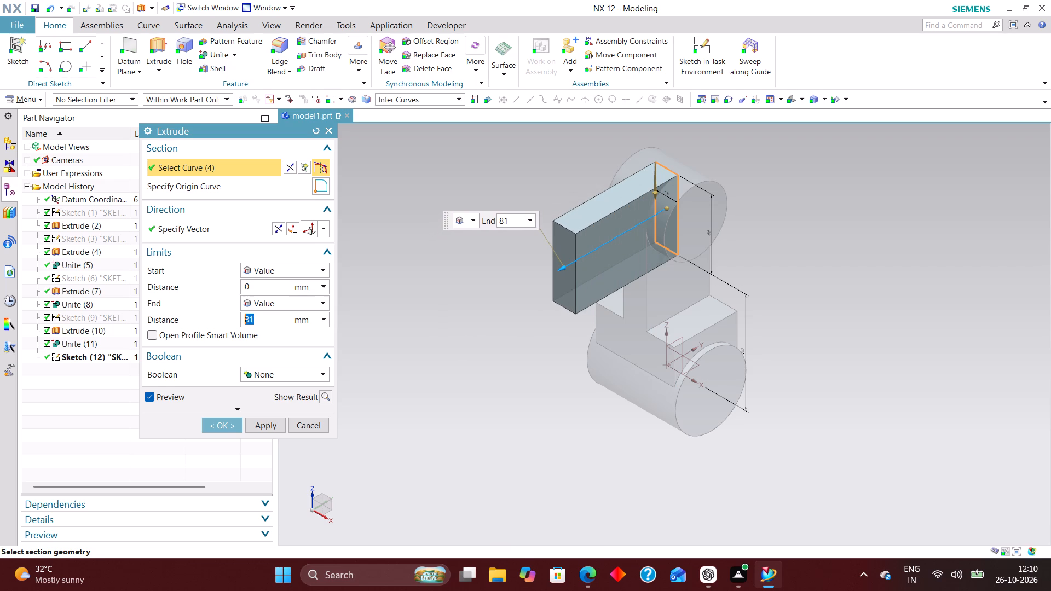
pyautogui.moveTo(859, 289); pyautogui.dragTo(824, 263, button='middle')
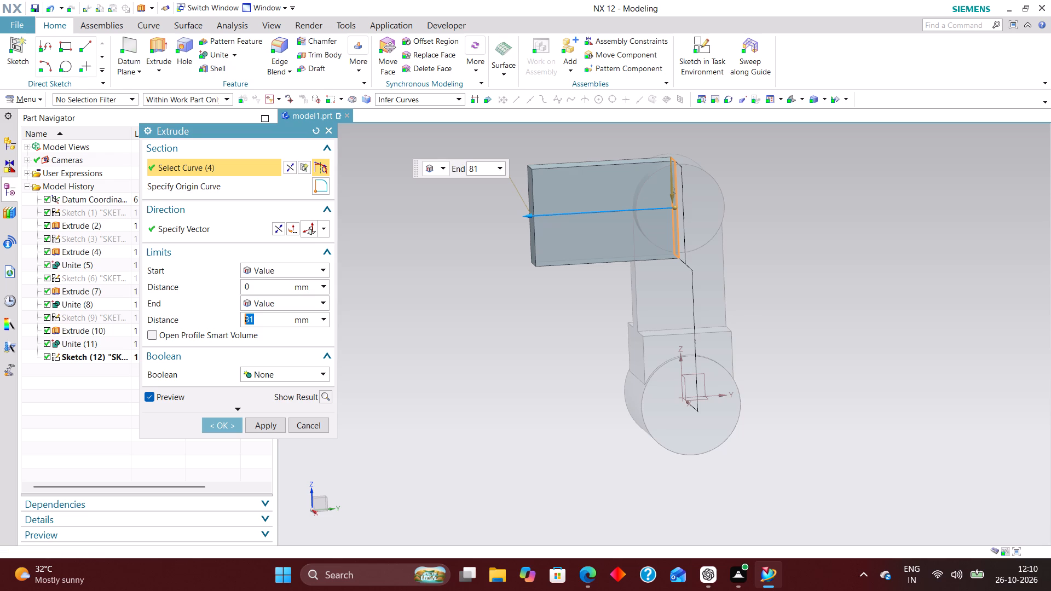
pyautogui.write('85')
pyautogui.press('Return')
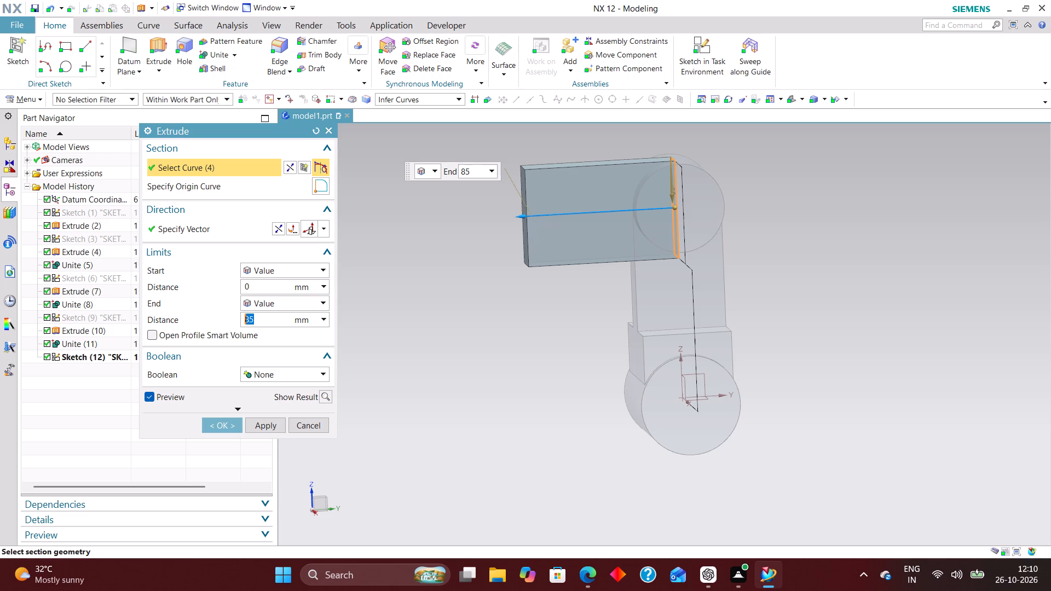
pyautogui.click(218, 426)
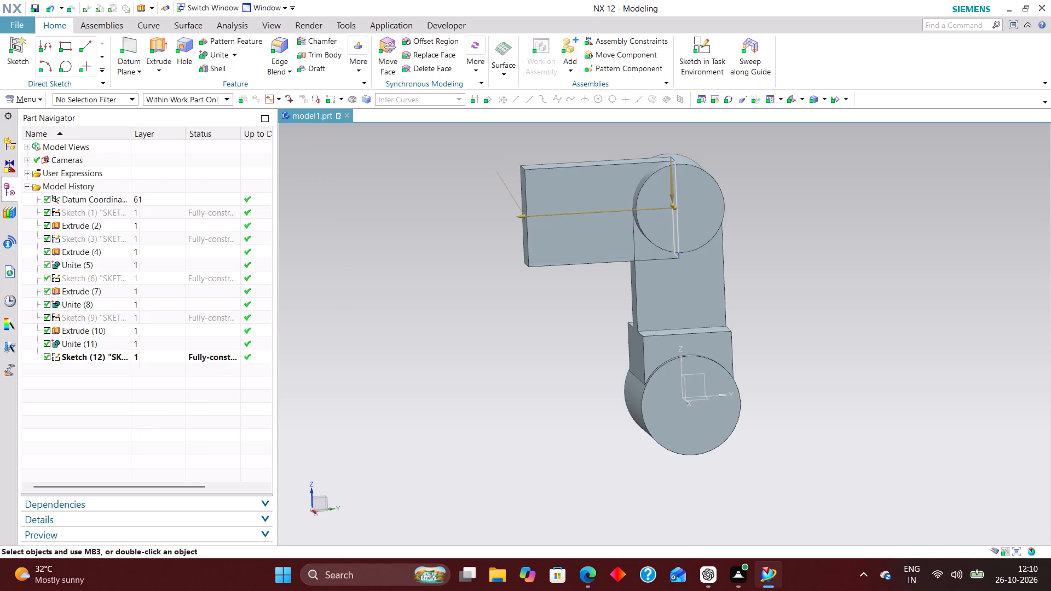
# Unite the extruded arm block with the main bracket body as the target.
pyautogui.moveTo(462, 345); pyautogui.dragTo(485, 382, button='middle')
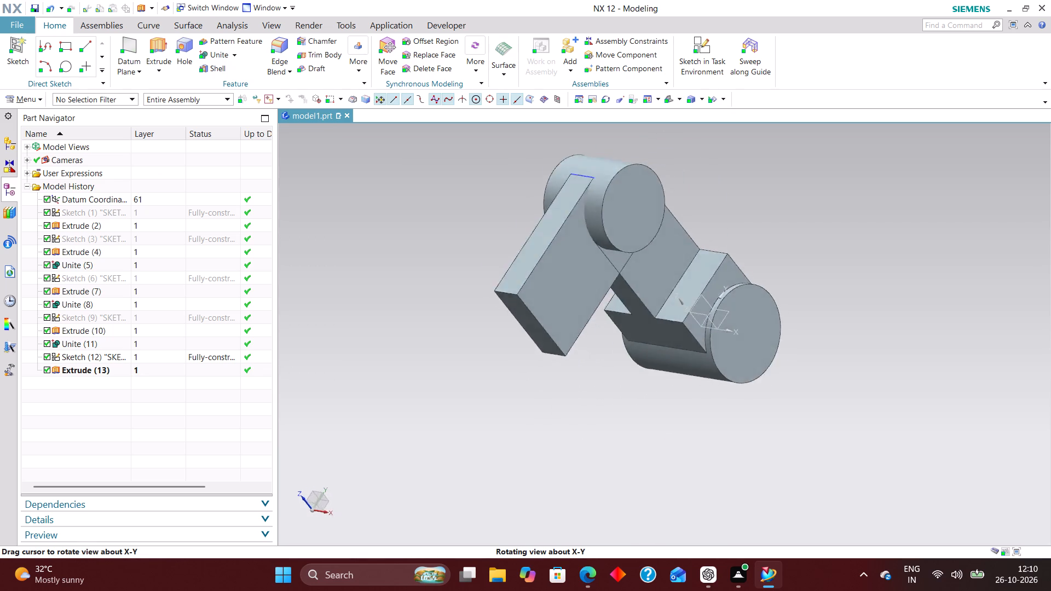
pyautogui.moveTo(485, 382); pyautogui.dragTo(481, 356, button='middle')
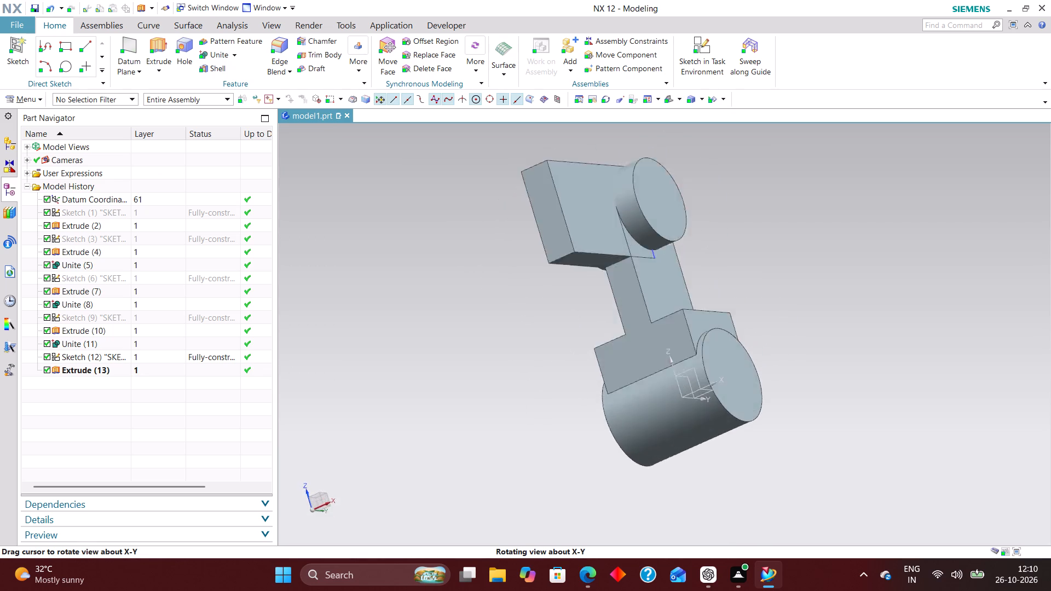
pyautogui.moveTo(481, 356); pyautogui.dragTo(462, 363, button='middle')
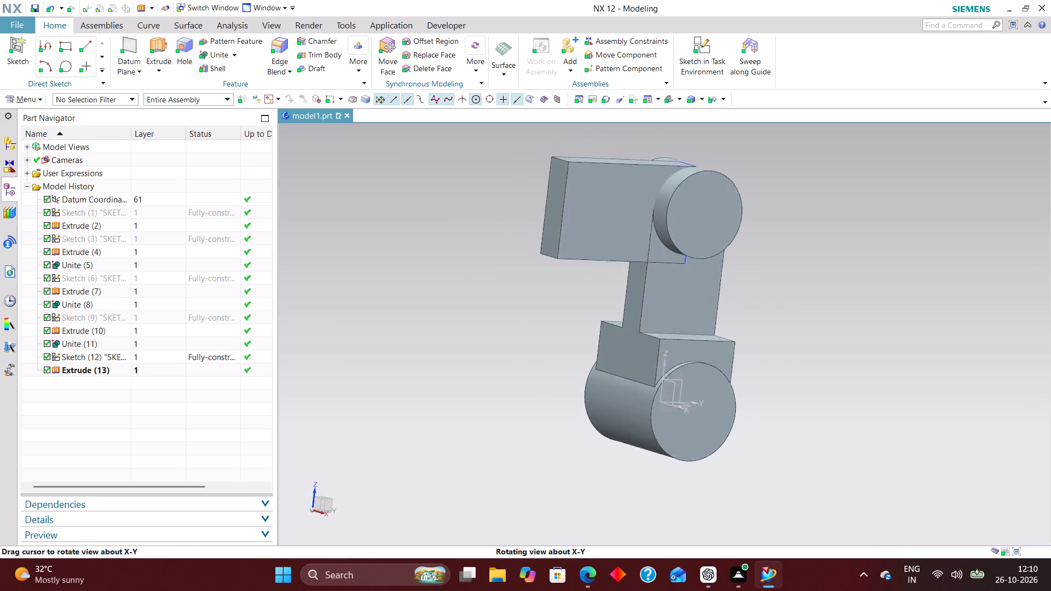
pyautogui.moveTo(462, 363); pyautogui.dragTo(490, 366, button='middle')
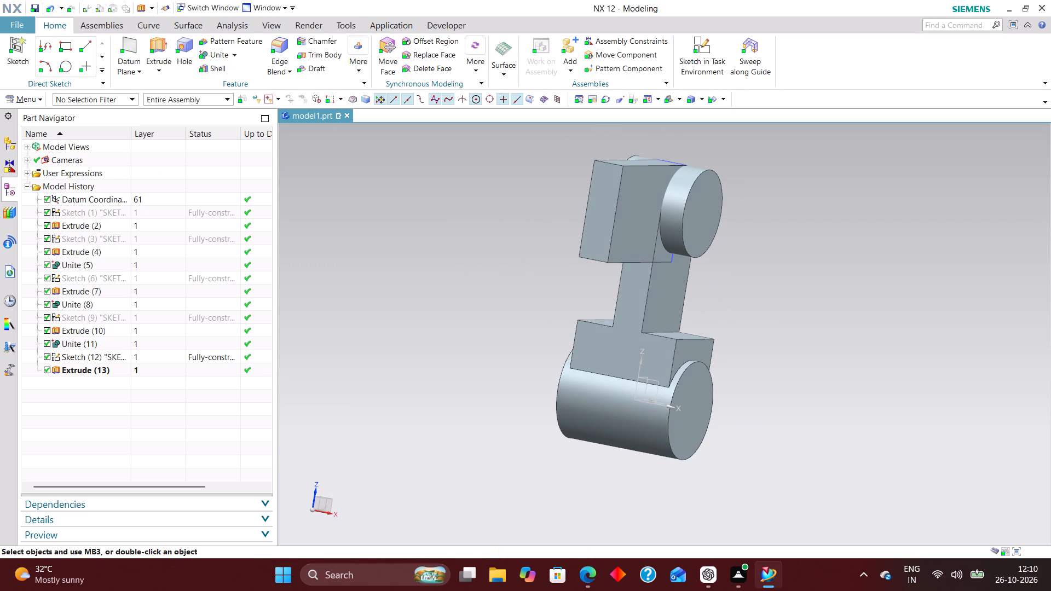
pyautogui.click(215, 54)
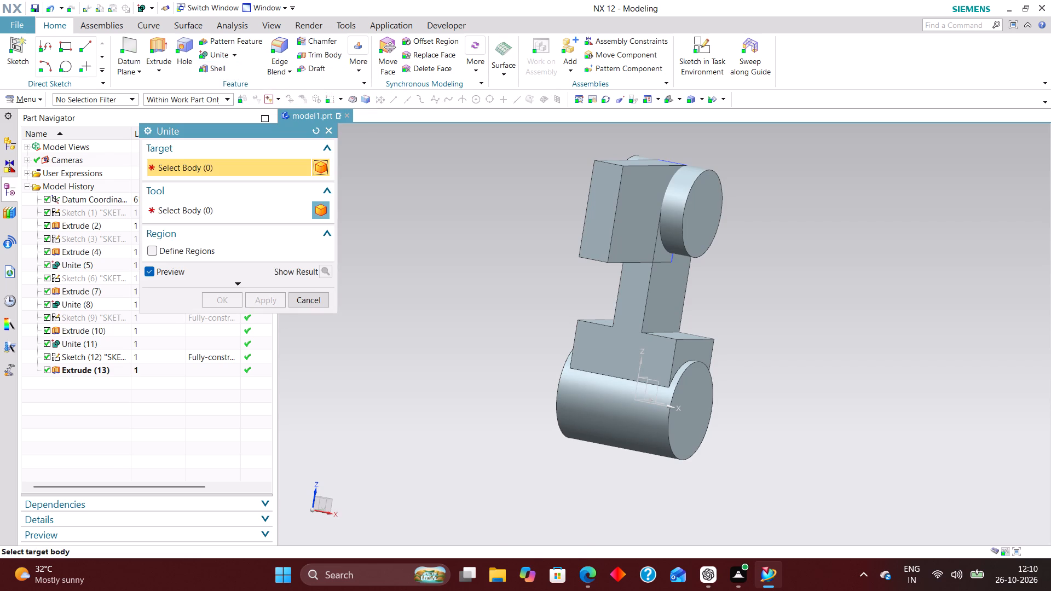
pyautogui.click(617, 338)
pyautogui.click(608, 232)
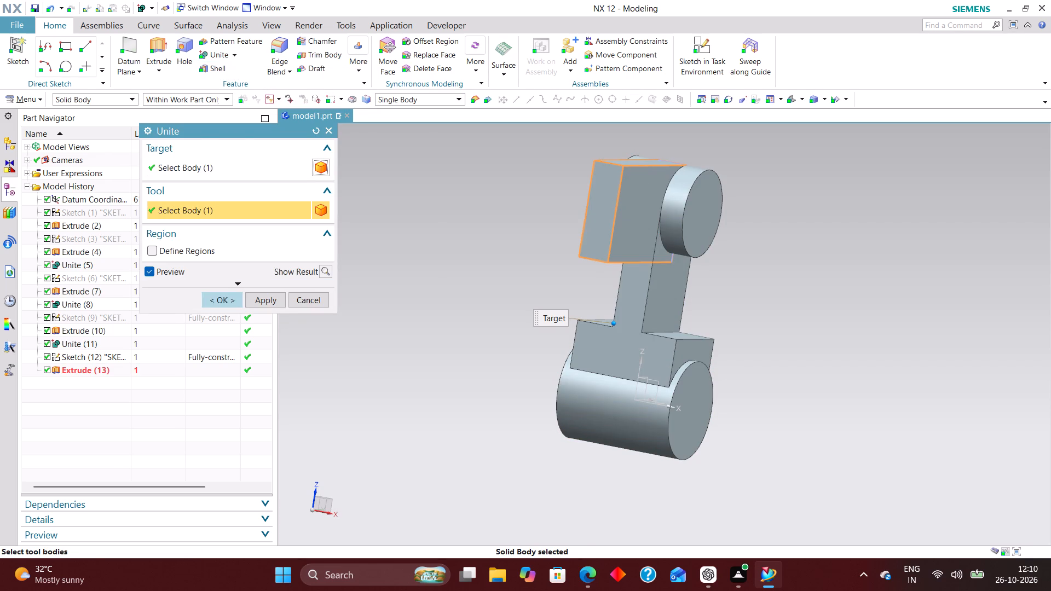
pyautogui.click(224, 296)
# Examine the united bracket from several sides, especially where the horizontal arm meets the upper cylinder.
pyautogui.moveTo(765, 243); pyautogui.dragTo(663, 321, button='middle')
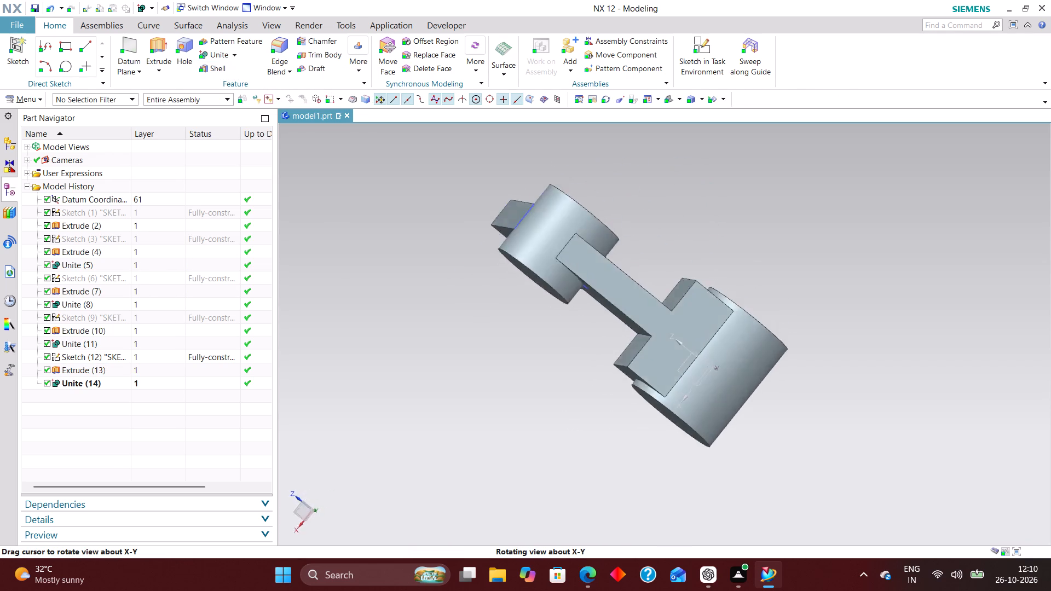
pyautogui.moveTo(663, 321); pyautogui.dragTo(755, 258, button='middle')
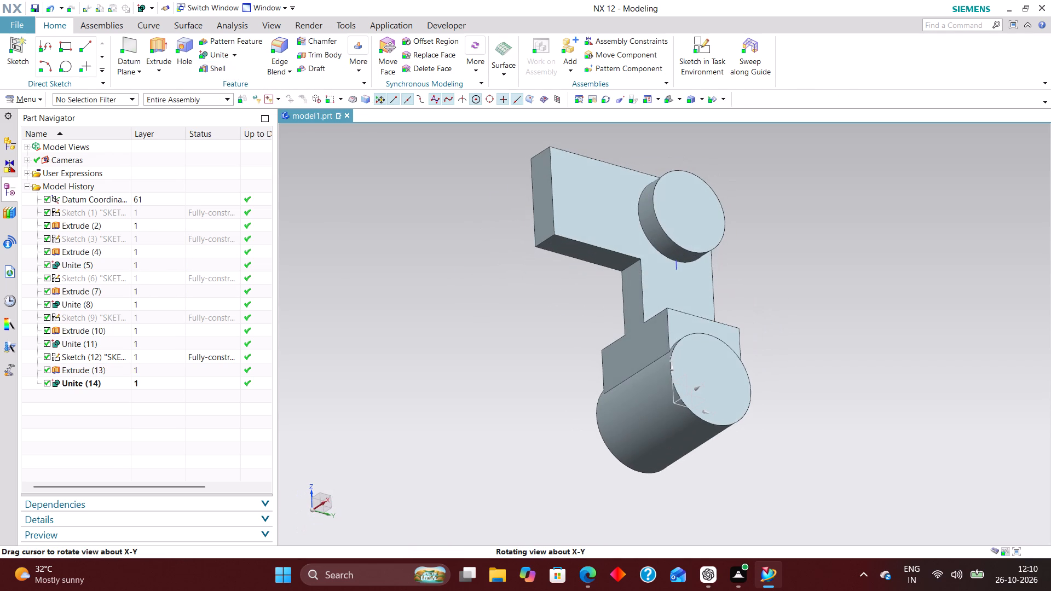
pyautogui.moveTo(755, 258); pyautogui.dragTo(801, 260, button='middle')
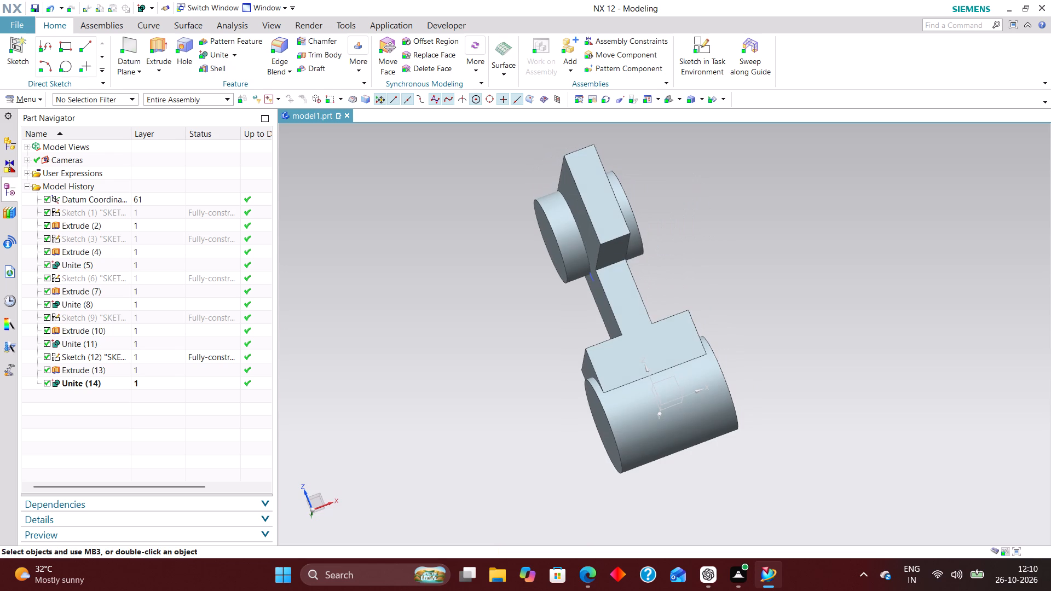
pyautogui.press('End')
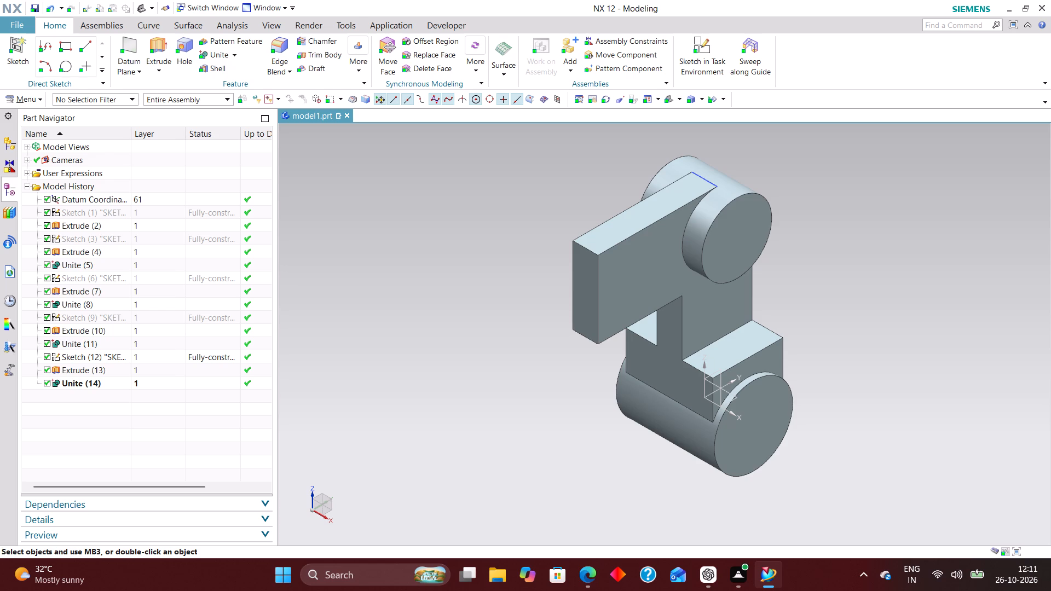
pyautogui.scroll(-2, 776, 280)
pyautogui.scroll(4, 756, 227)
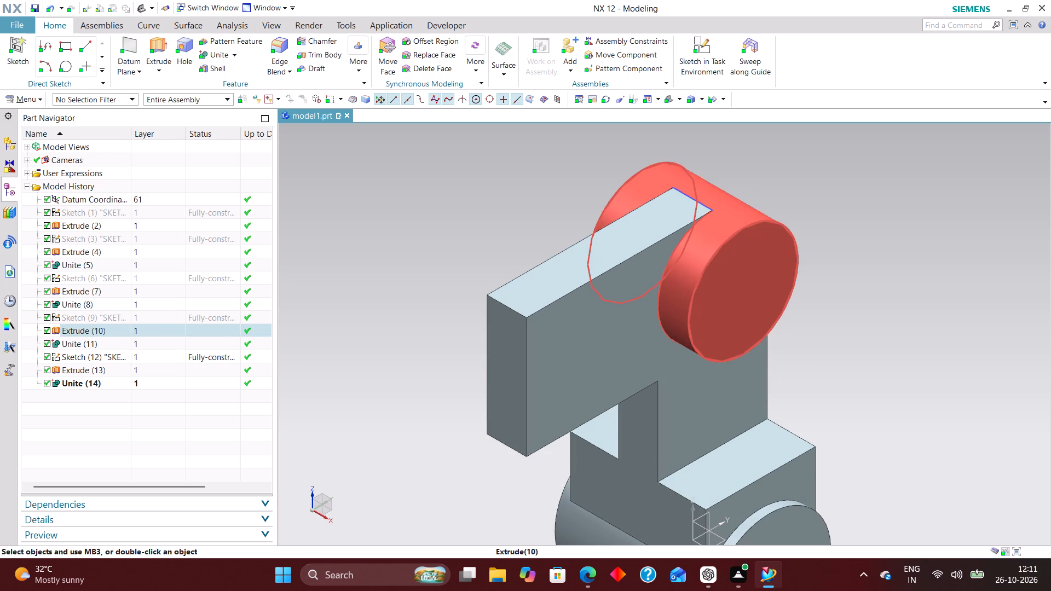
pyautogui.moveTo(860, 305); pyautogui.dragTo(882, 269, button='middle')
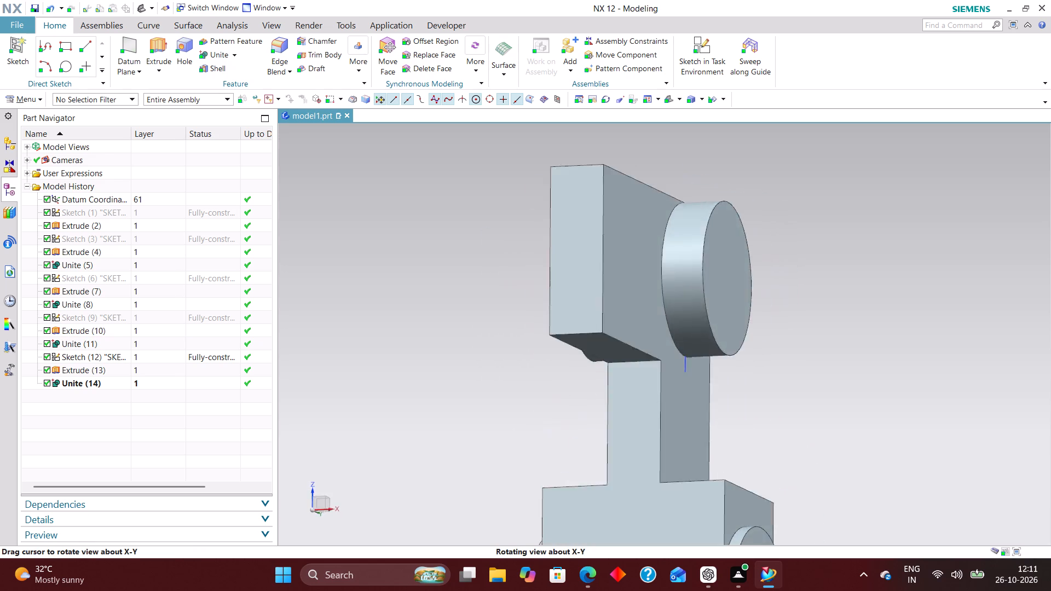
pyautogui.moveTo(882, 269); pyautogui.dragTo(886, 301, button='middle')
pyautogui.scroll(1, 886, 301)
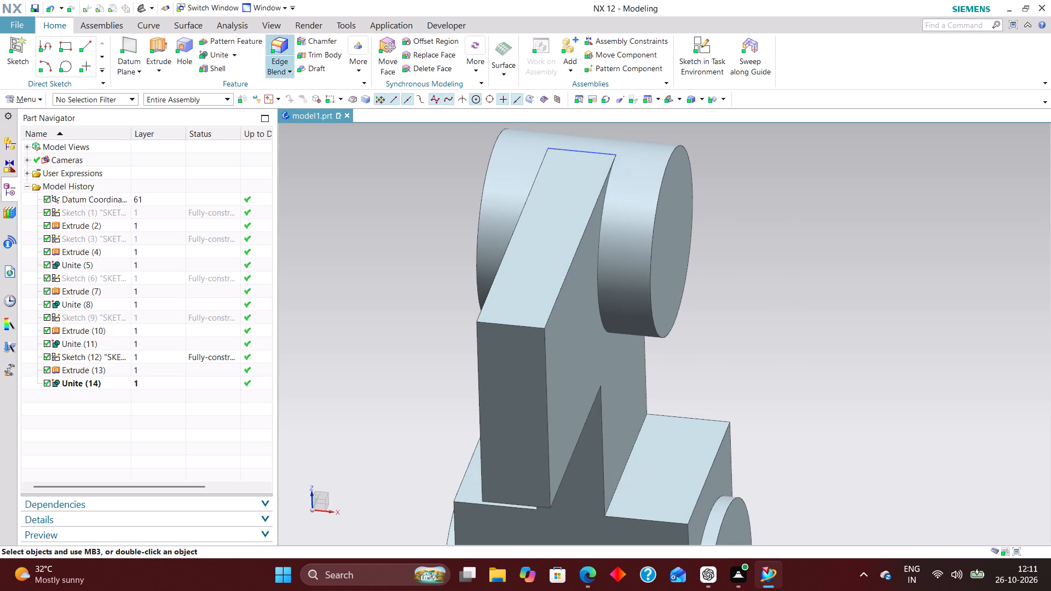
# Measure the distance between the upper cylinder's end face and the adjacent side face of the arm.
pyautogui.click(240, 25)
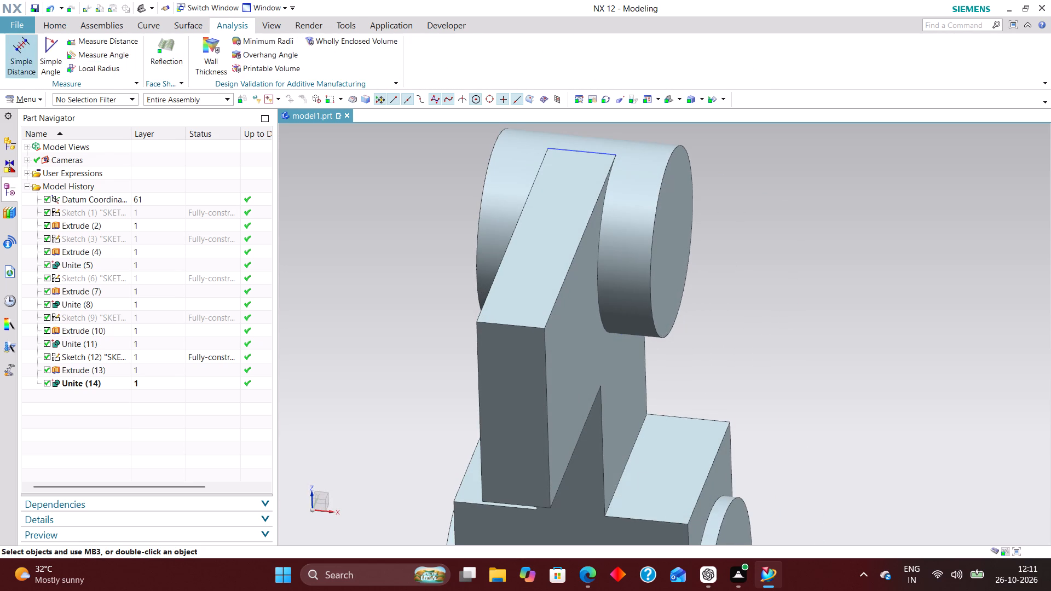
pyautogui.click(21, 58)
pyautogui.click(673, 248)
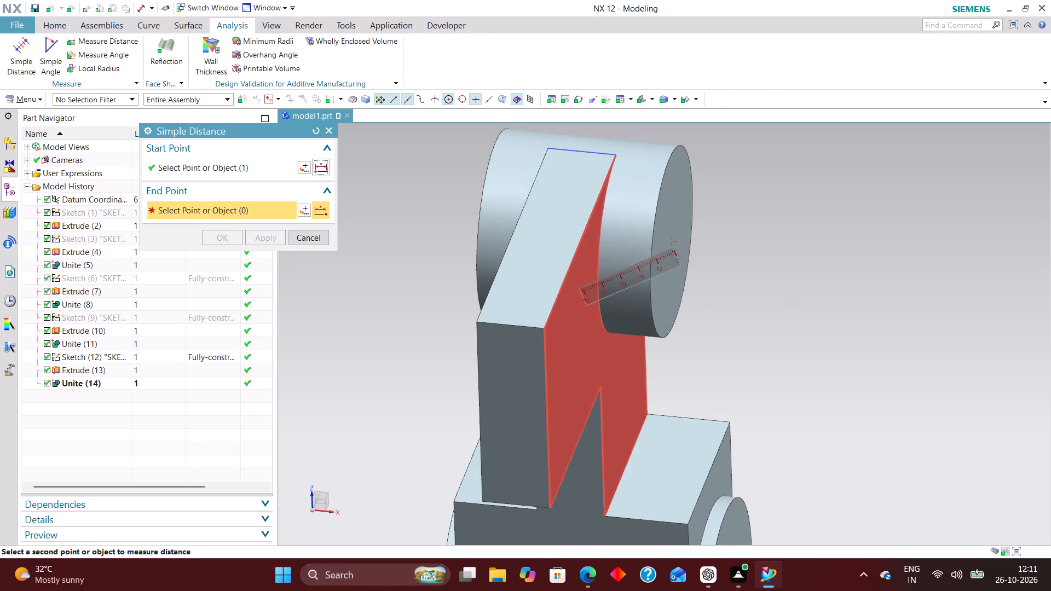
pyautogui.click(579, 288)
pyautogui.click(315, 240)
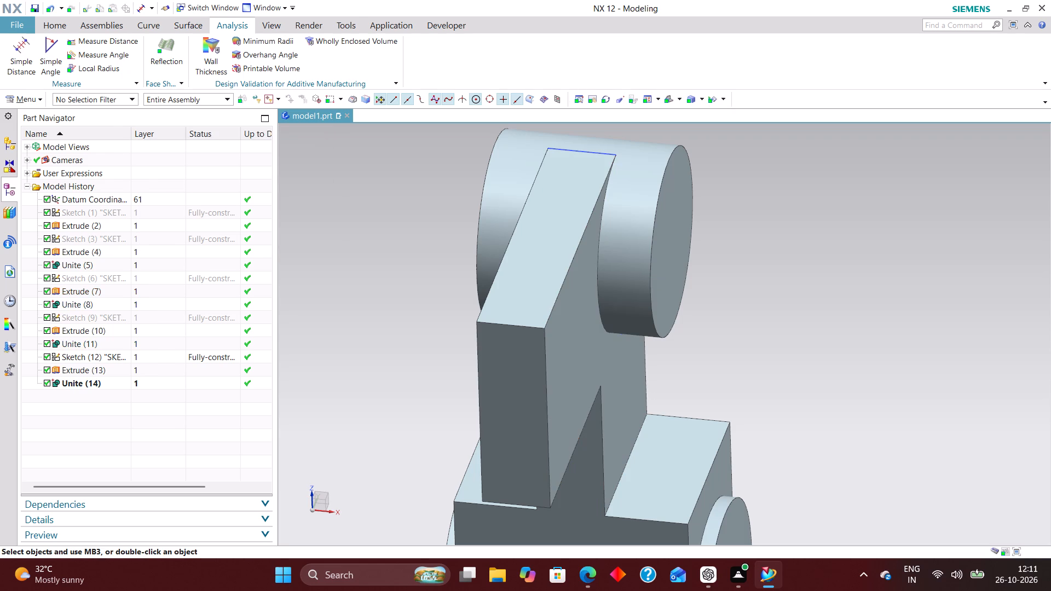
pyautogui.click(56, 22)
# Inspect the whole bracket from the front, side and back, comparing the horizontal arm with both cylinders.
pyautogui.scroll(-2, 622, 260)
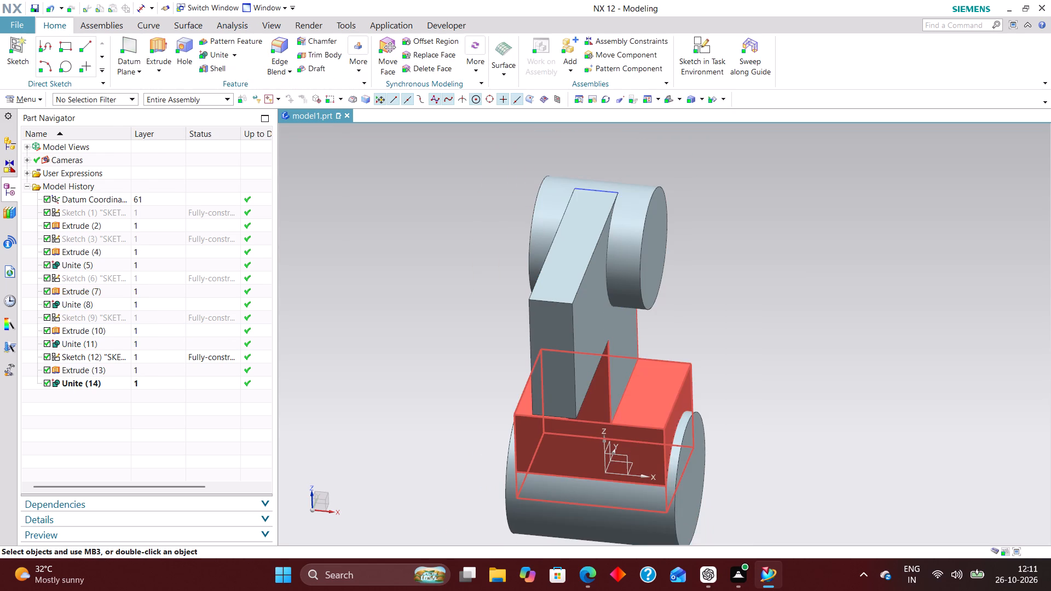
pyautogui.press('End')
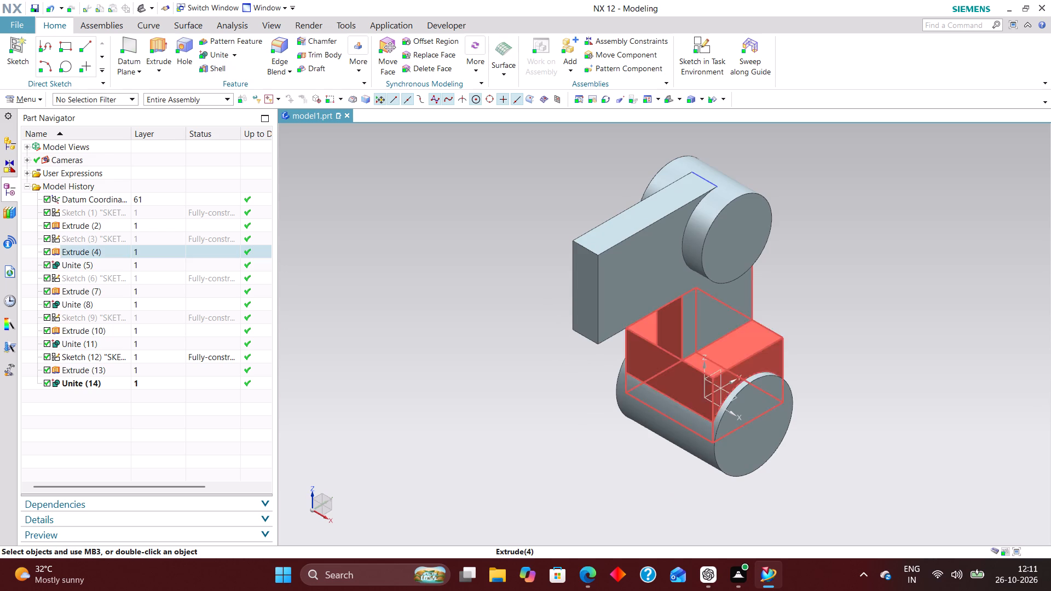
pyautogui.scroll(-1, 687, 364)
pyautogui.scroll(2, 675, 305)
pyautogui.scroll(-2, 675, 308)
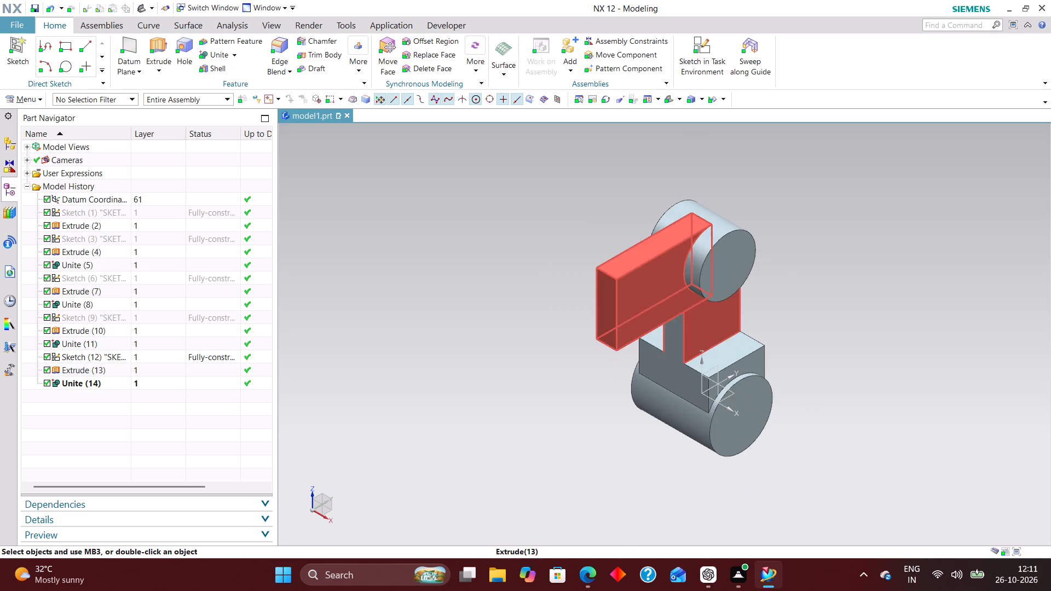
pyautogui.moveTo(620, 367); pyautogui.dragTo(671, 362, button='middle')
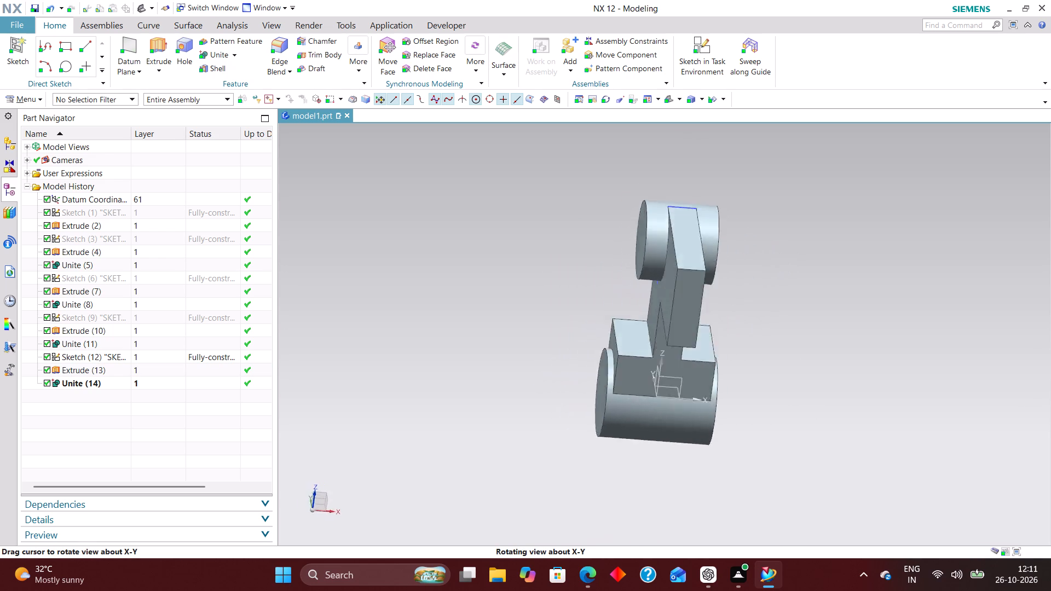
pyautogui.moveTo(671, 362); pyautogui.dragTo(734, 340, button='middle')
pyautogui.scroll(3, 637, 289)
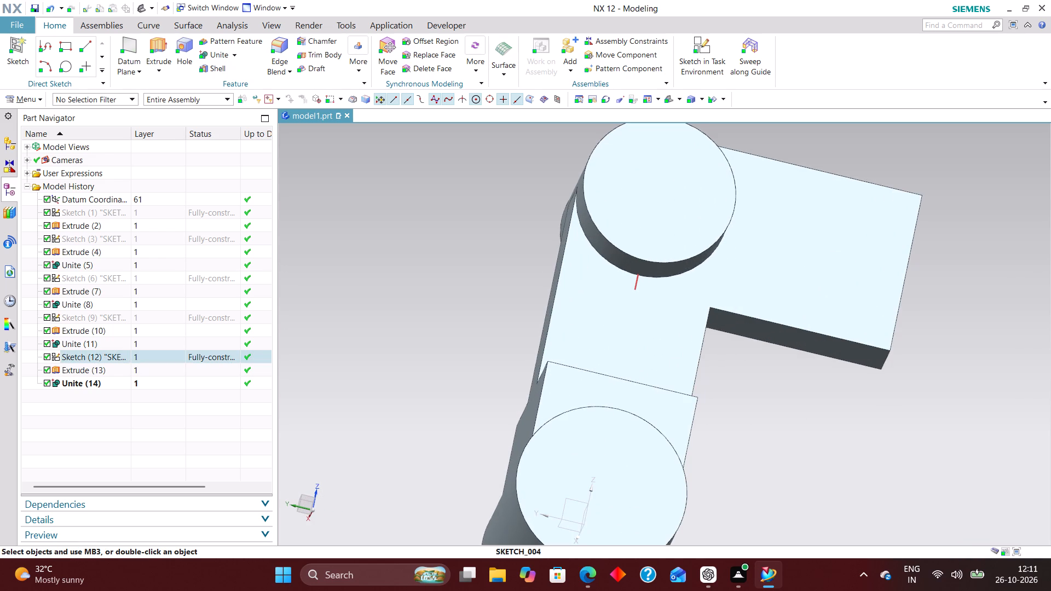
pyautogui.scroll(-3, 585, 260)
pyautogui.moveTo(800, 305); pyautogui.dragTo(769, 318, button='middle')
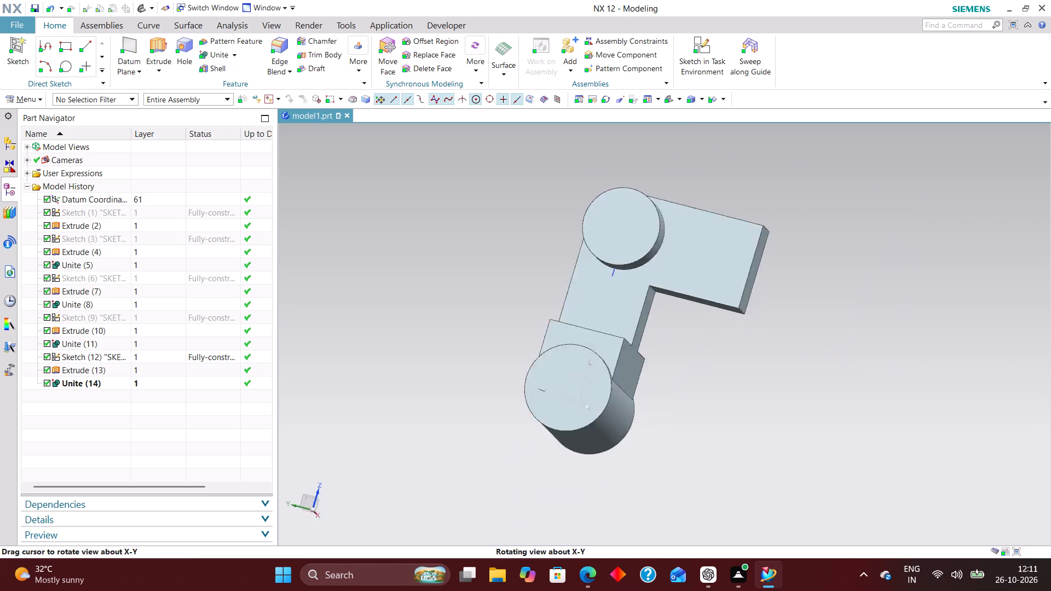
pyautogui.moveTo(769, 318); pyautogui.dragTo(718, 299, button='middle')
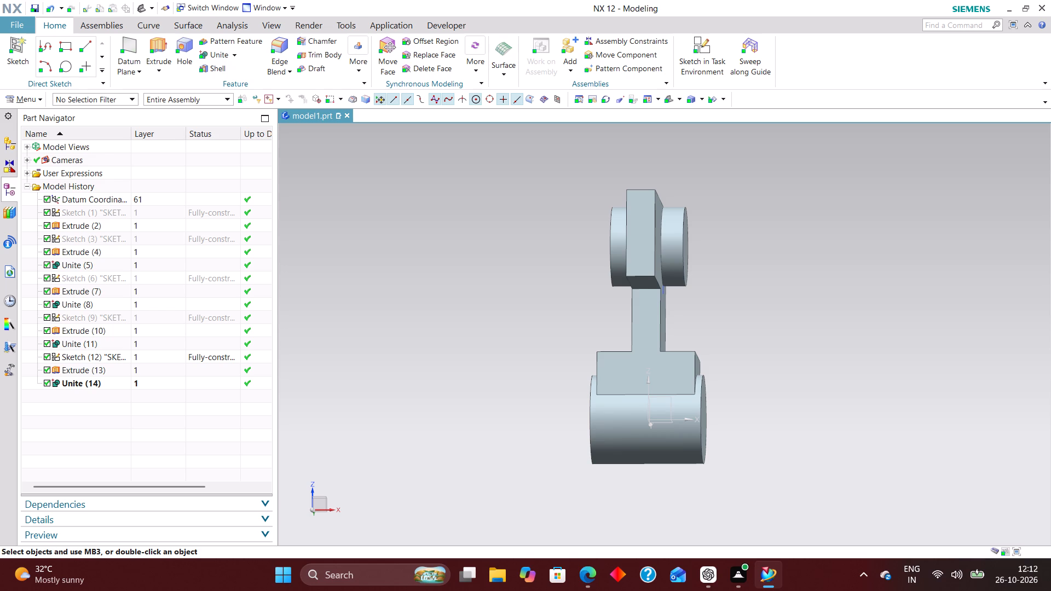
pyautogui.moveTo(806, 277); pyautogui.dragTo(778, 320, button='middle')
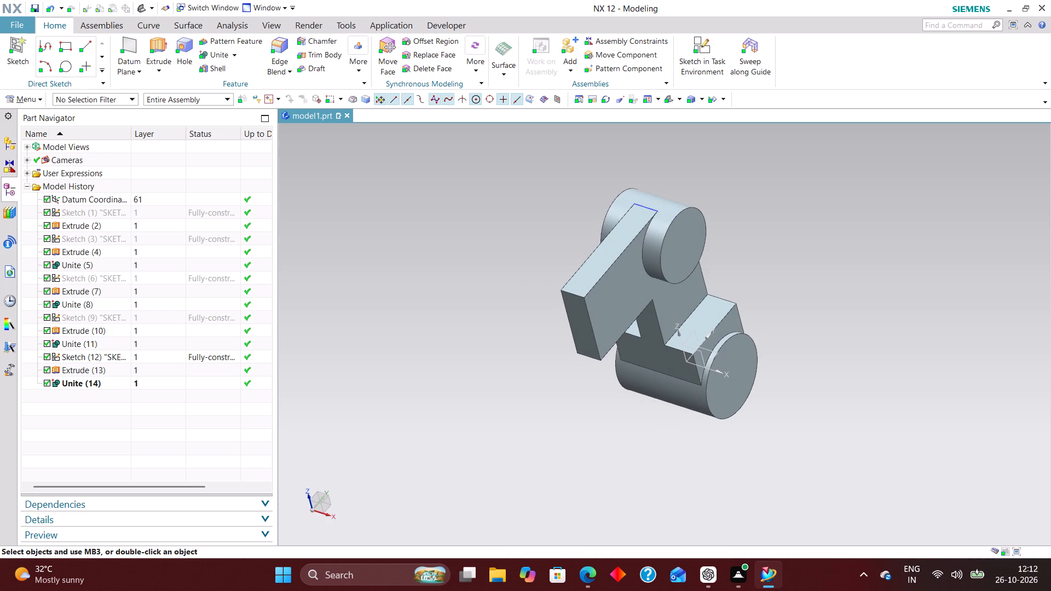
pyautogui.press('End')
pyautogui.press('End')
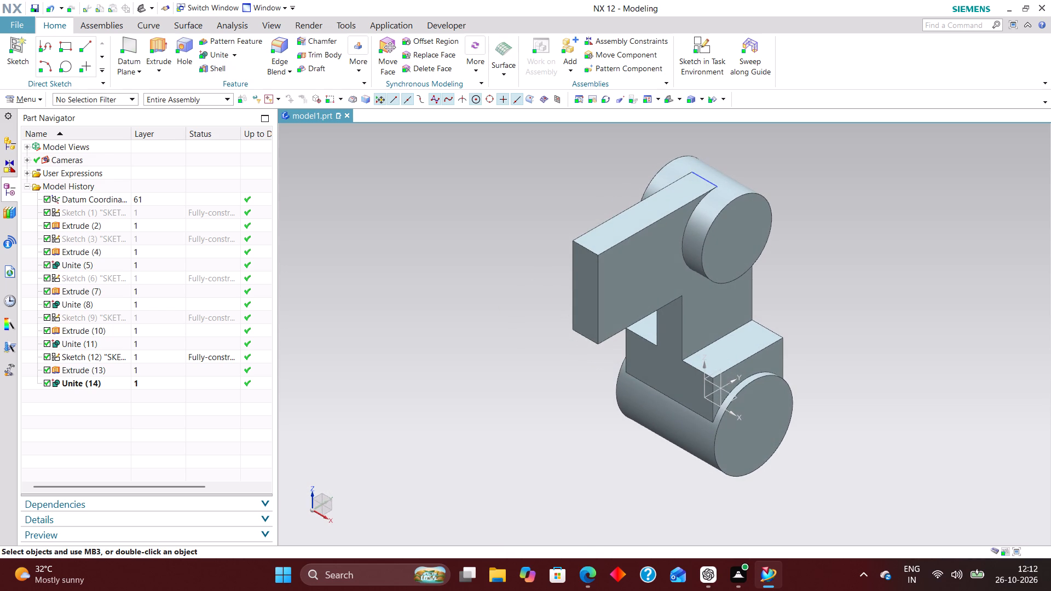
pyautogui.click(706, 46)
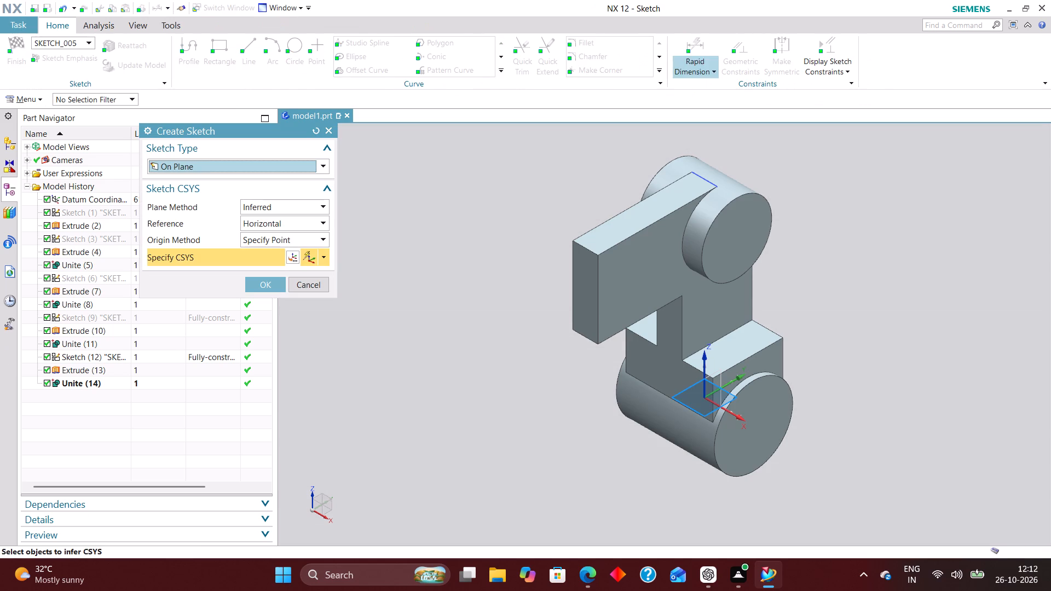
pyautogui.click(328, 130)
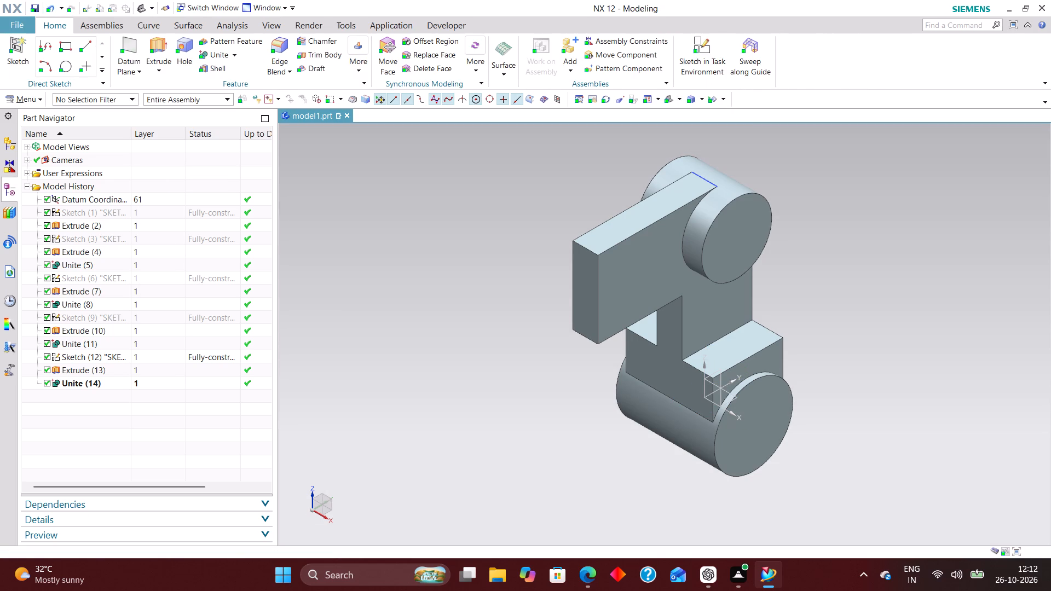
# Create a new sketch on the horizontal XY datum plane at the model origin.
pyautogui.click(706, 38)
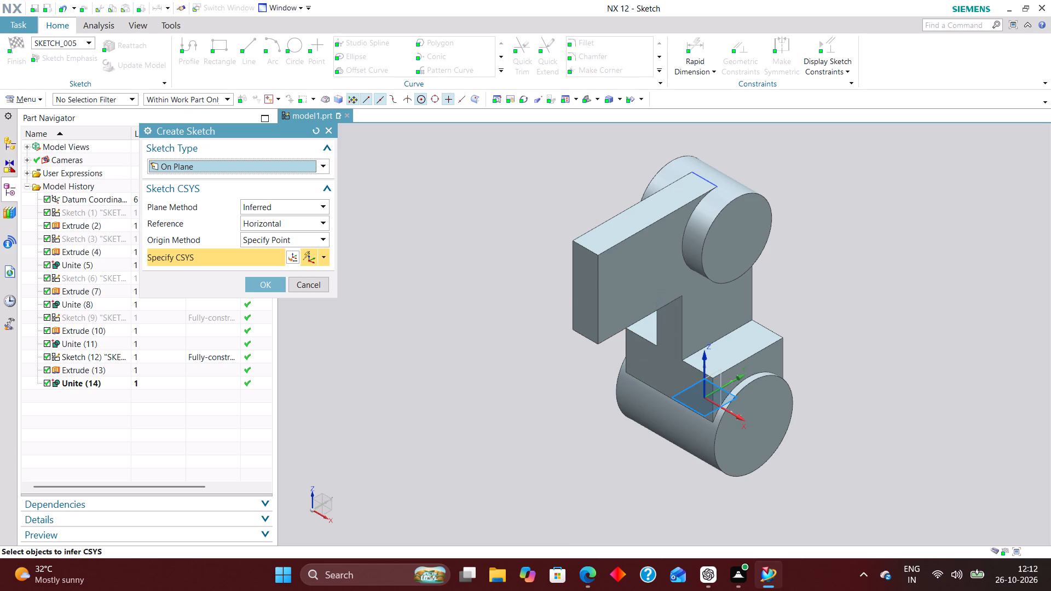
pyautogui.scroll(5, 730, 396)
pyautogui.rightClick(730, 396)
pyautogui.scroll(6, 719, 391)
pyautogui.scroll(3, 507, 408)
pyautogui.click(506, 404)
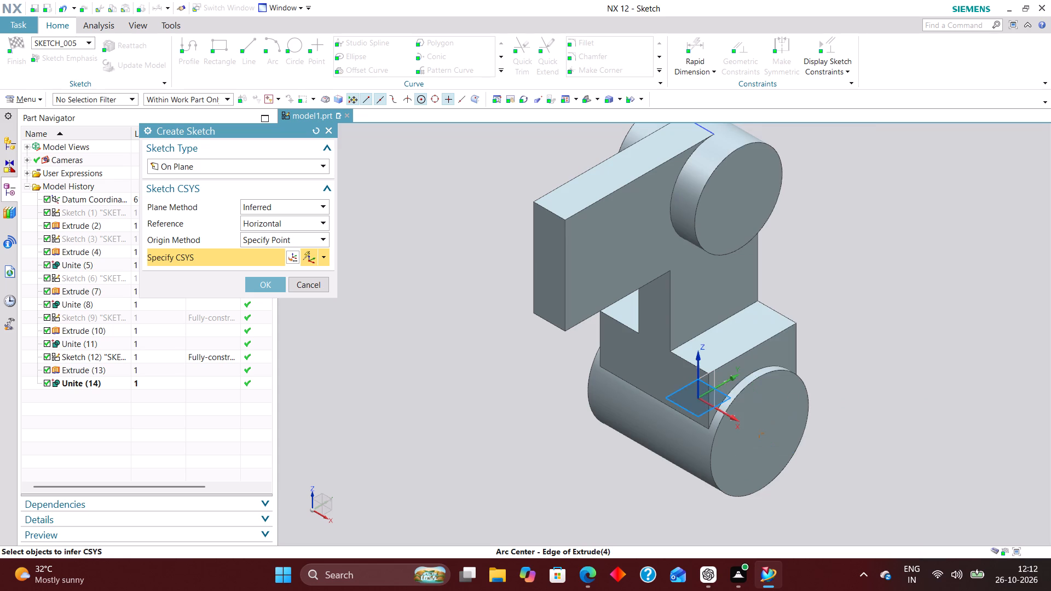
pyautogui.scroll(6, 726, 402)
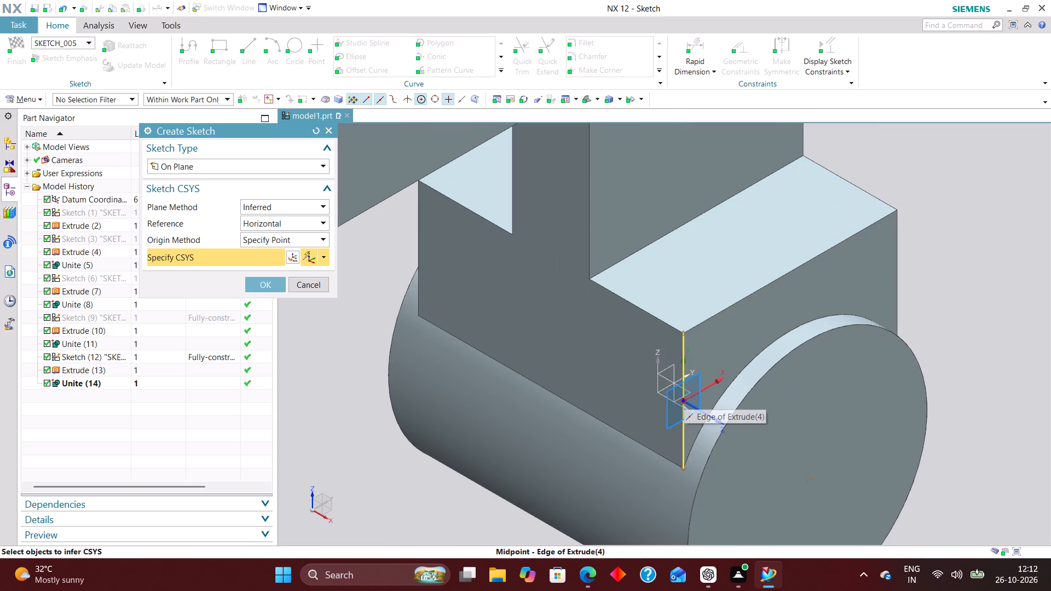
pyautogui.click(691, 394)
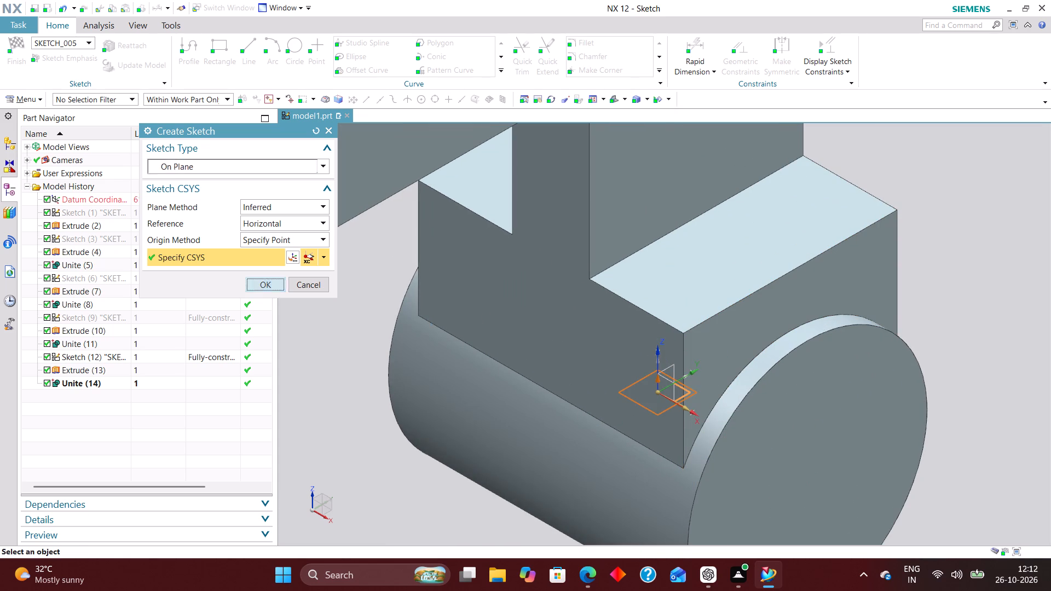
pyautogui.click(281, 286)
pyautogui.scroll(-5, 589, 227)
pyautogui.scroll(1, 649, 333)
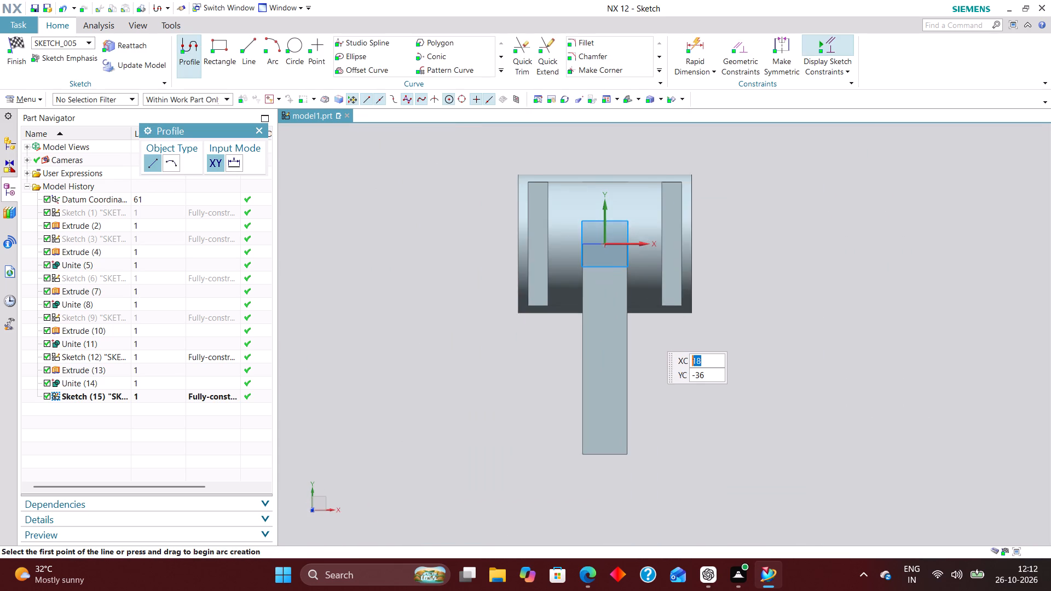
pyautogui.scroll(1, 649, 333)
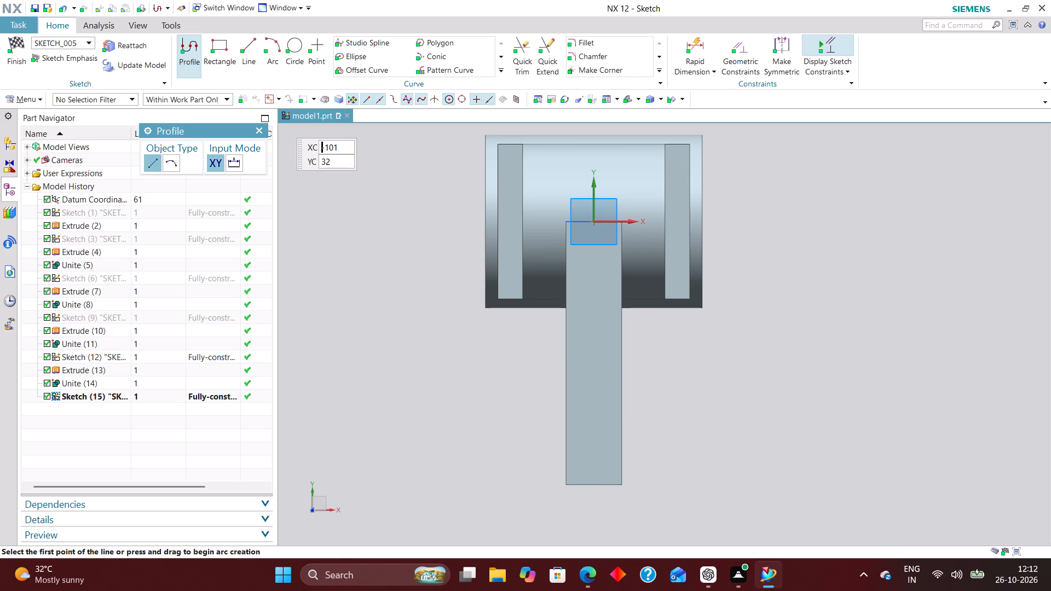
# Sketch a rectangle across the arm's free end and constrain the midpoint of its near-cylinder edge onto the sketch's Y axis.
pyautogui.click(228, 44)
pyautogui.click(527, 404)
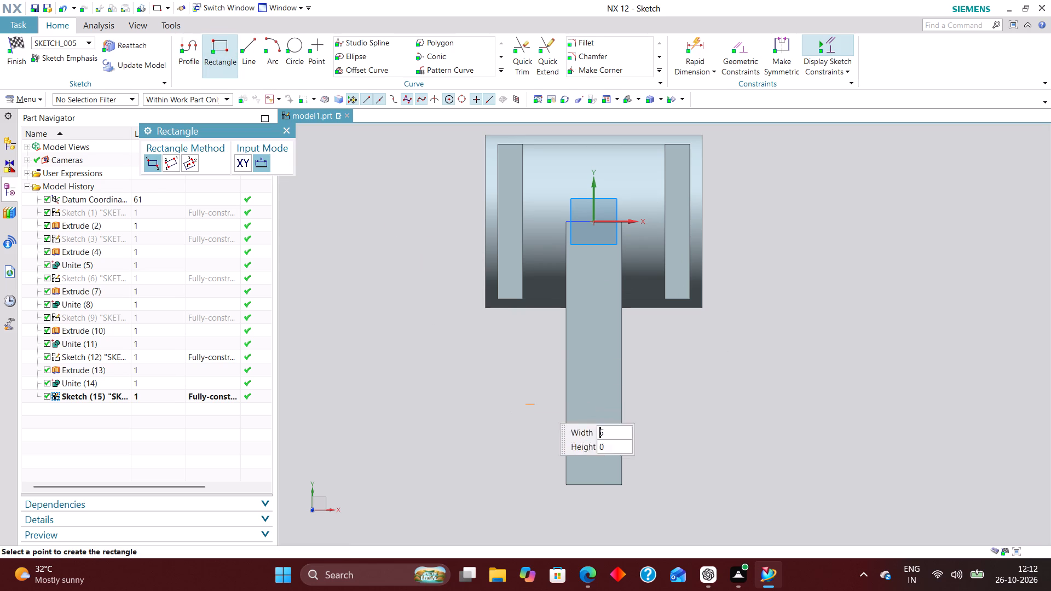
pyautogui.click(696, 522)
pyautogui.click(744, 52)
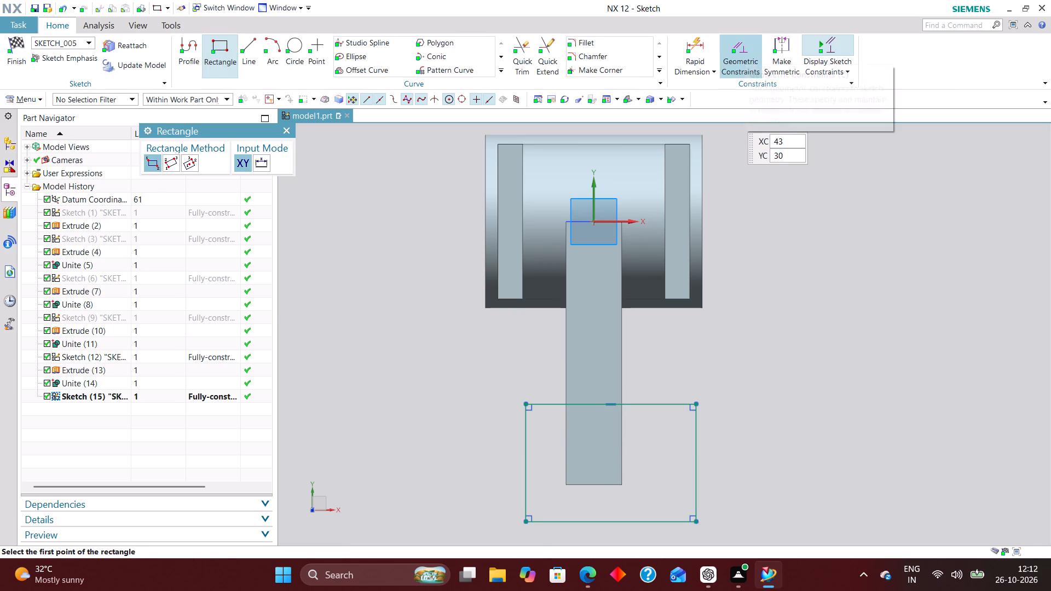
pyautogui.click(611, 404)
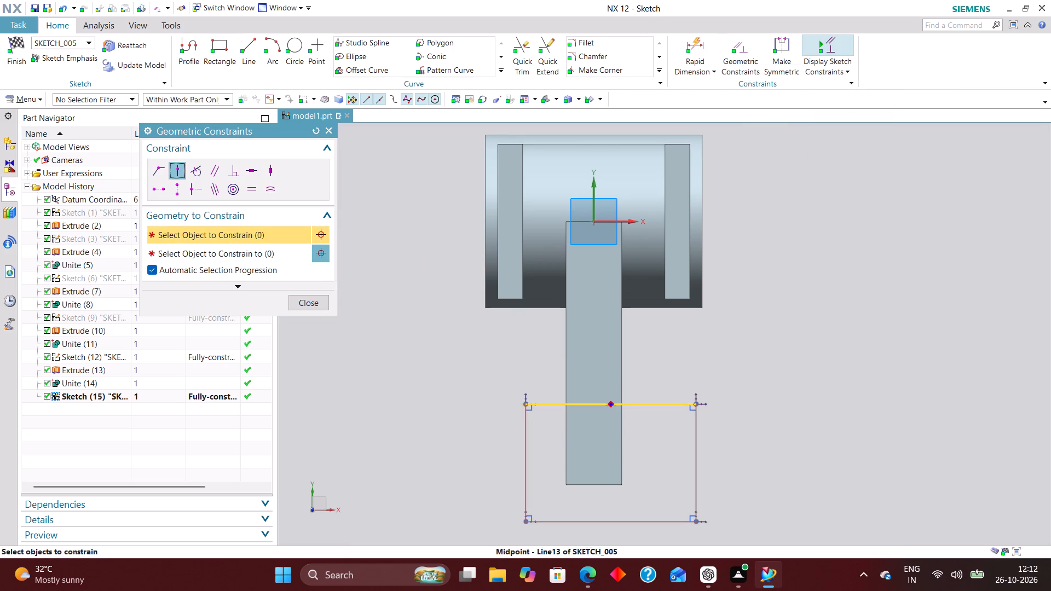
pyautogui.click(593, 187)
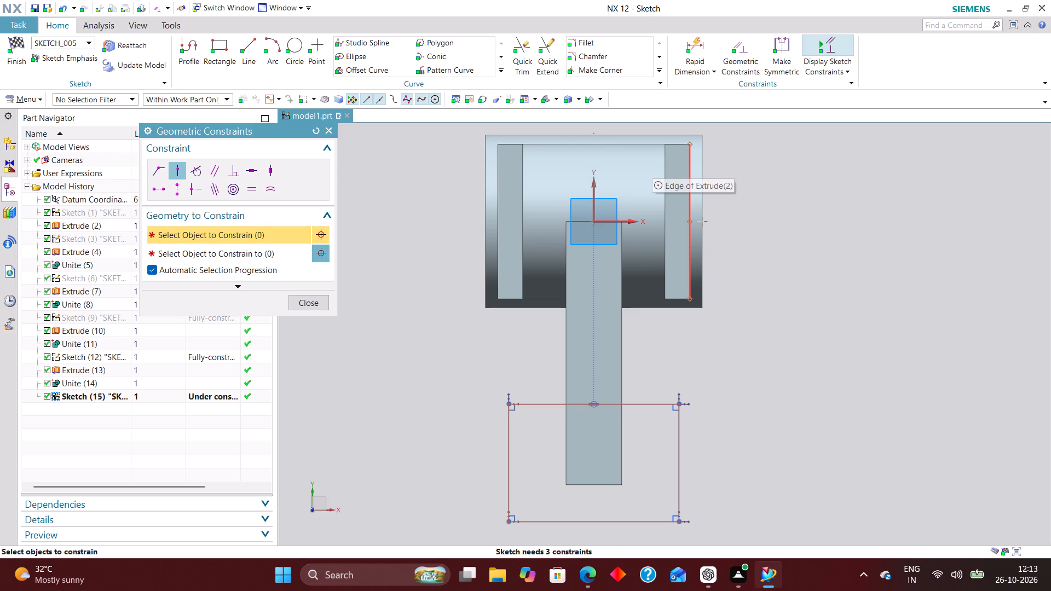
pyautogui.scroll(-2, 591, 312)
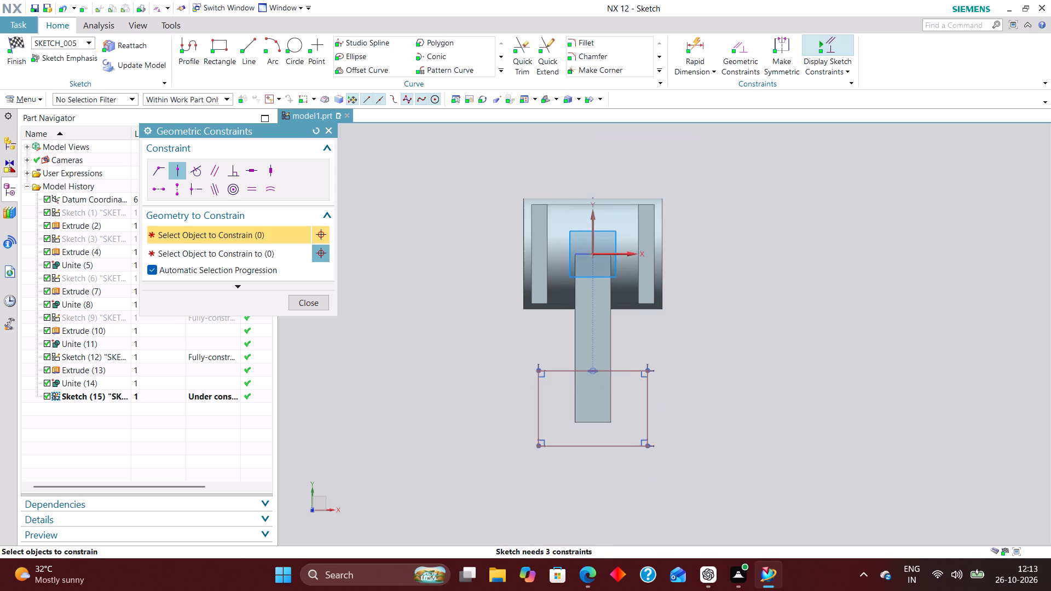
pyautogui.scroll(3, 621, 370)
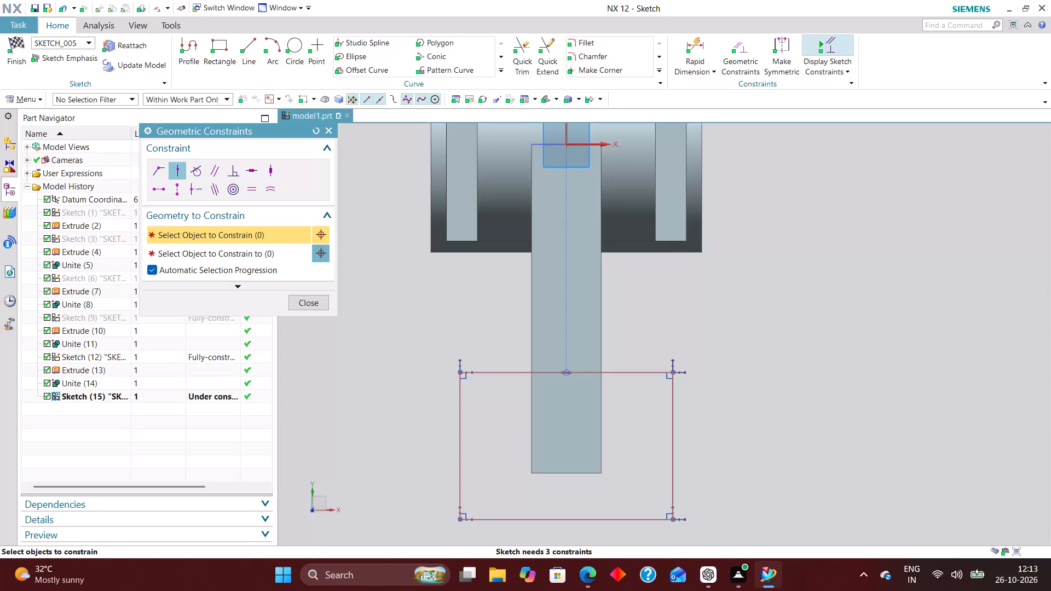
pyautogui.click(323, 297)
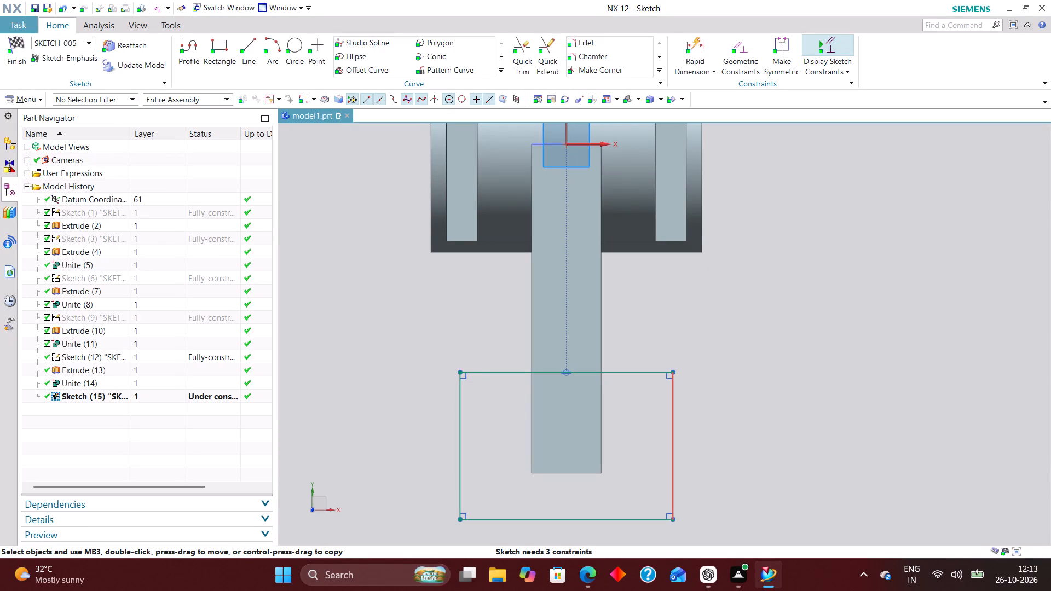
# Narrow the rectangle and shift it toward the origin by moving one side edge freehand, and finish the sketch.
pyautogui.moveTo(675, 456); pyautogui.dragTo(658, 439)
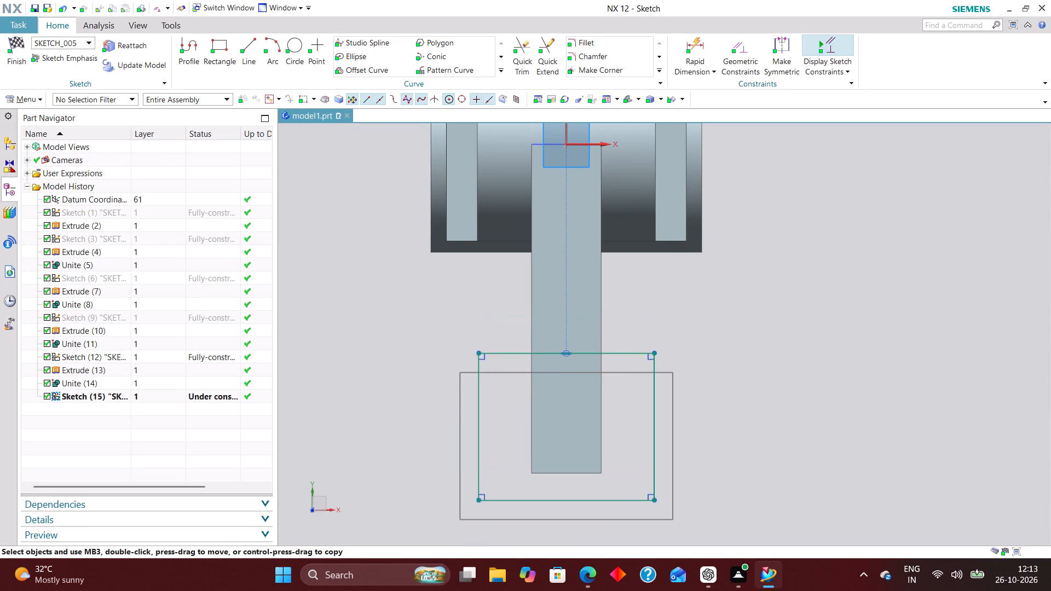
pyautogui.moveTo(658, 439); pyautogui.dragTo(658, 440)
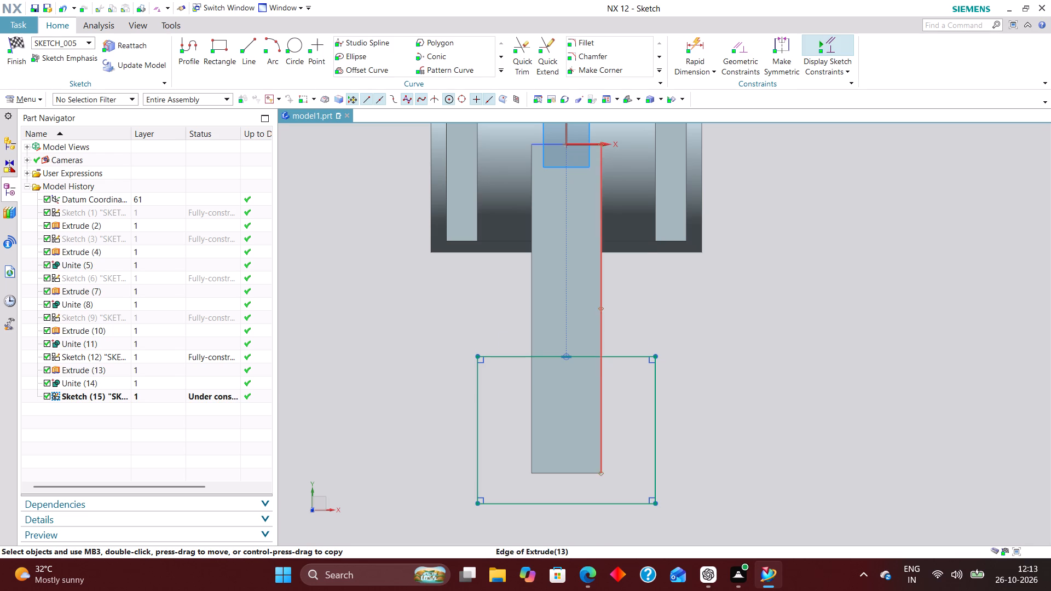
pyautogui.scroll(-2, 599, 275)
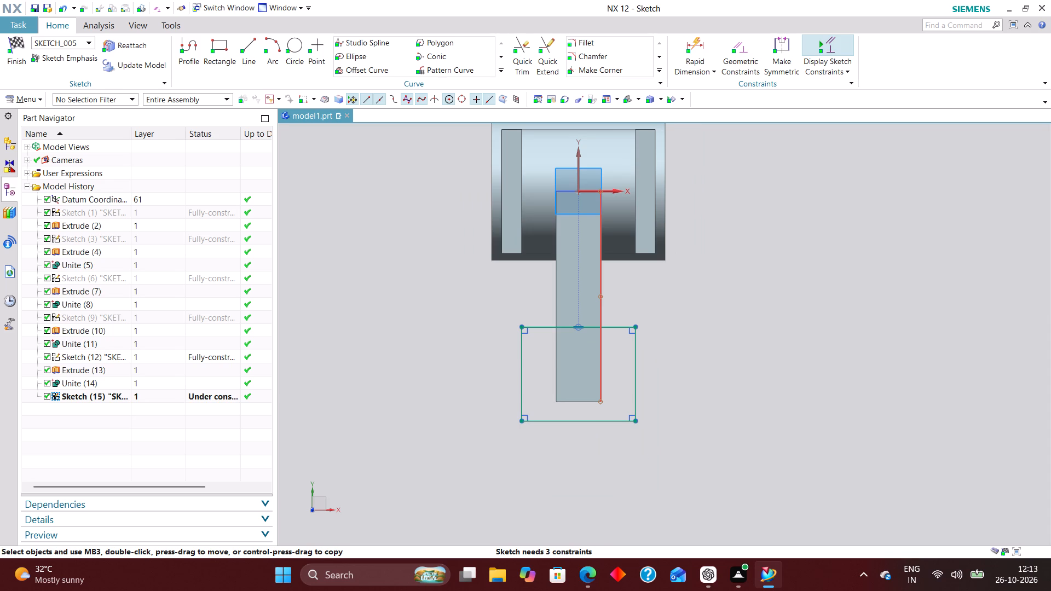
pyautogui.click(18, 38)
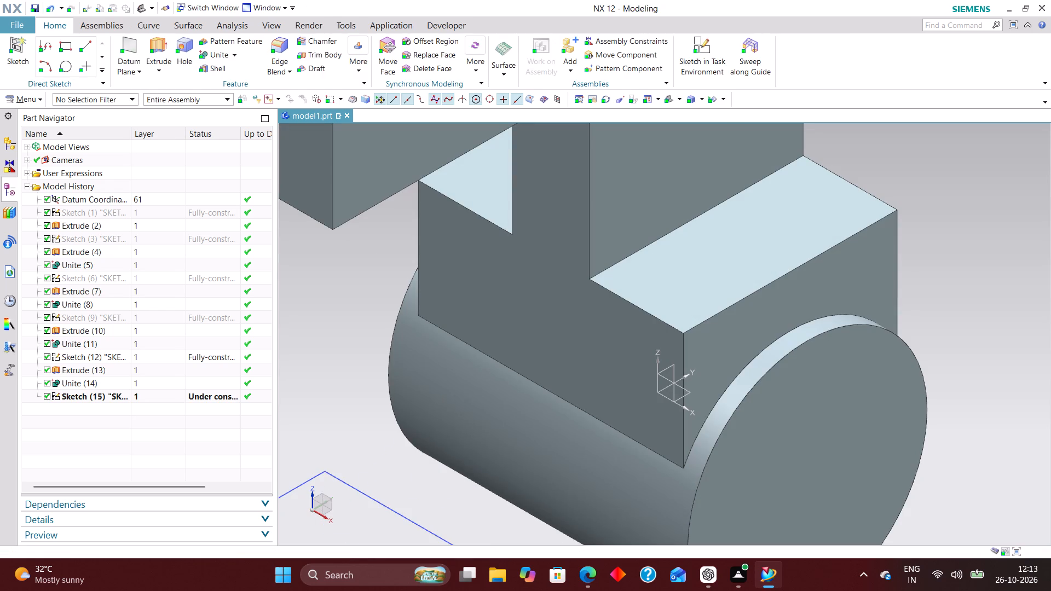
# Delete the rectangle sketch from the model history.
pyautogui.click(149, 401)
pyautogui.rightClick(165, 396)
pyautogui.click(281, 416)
# Create a new sketch on the vertical YZ datum plane, facing the bracket's L-shaped side profile.
pyautogui.scroll(-3, 616, 329)
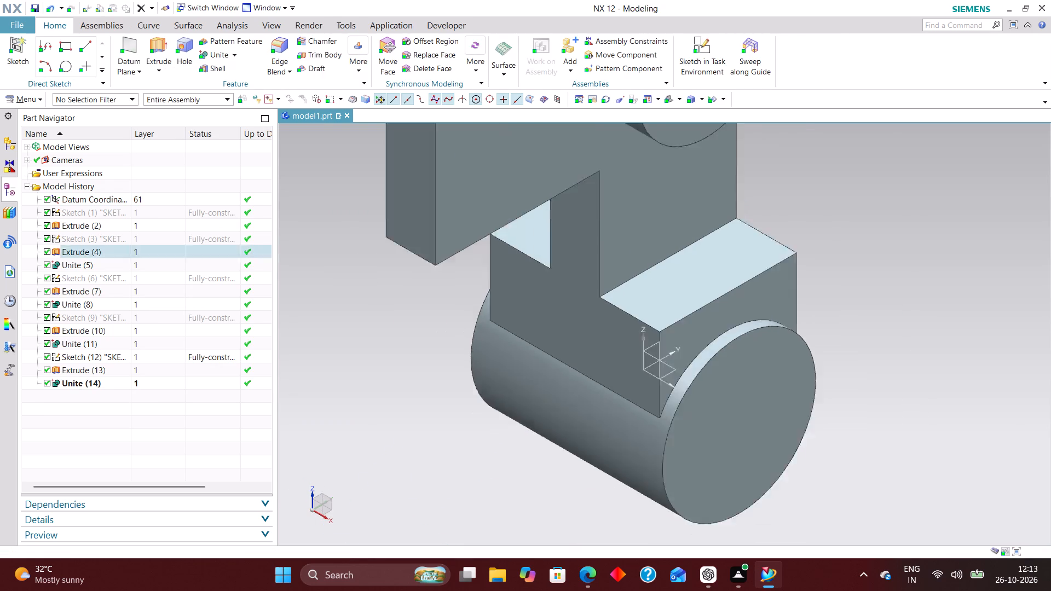
pyautogui.scroll(-2, 619, 329)
pyautogui.click(704, 37)
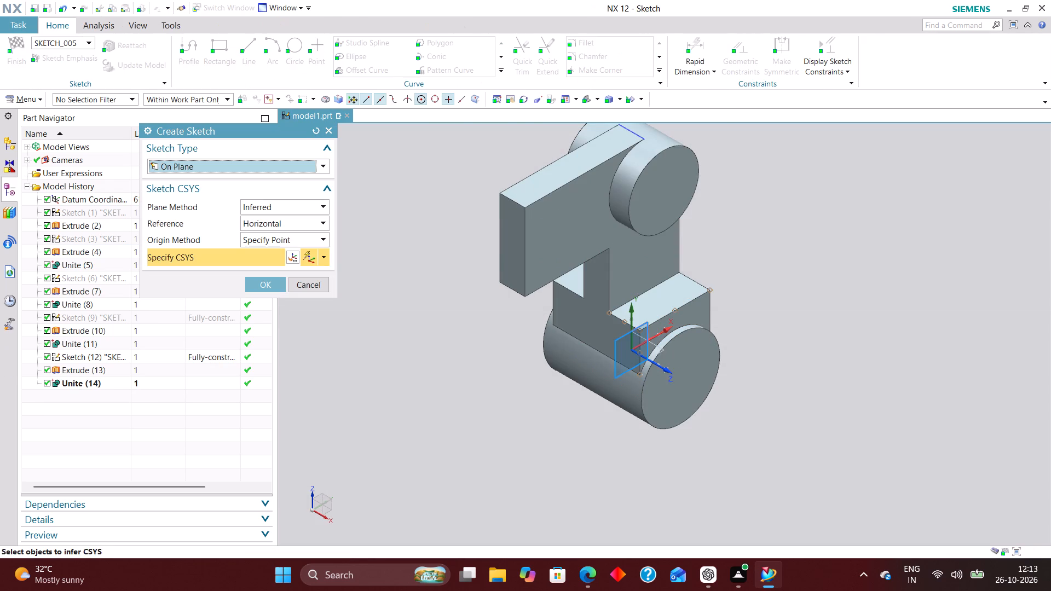
pyautogui.click(642, 326)
pyautogui.click(276, 285)
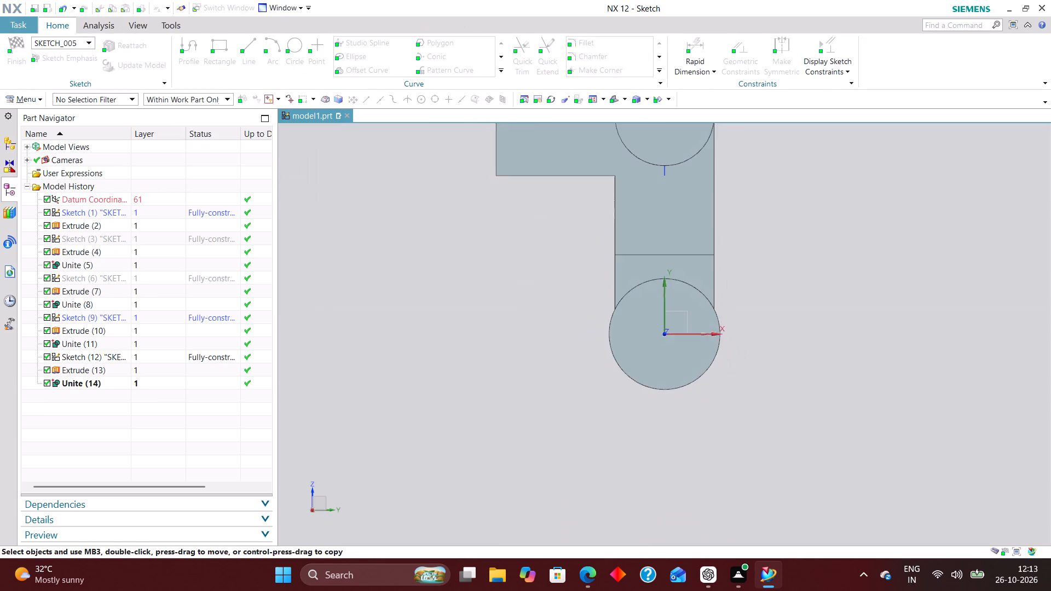
pyautogui.scroll(-3, 699, 336)
pyautogui.scroll(2, 450, 160)
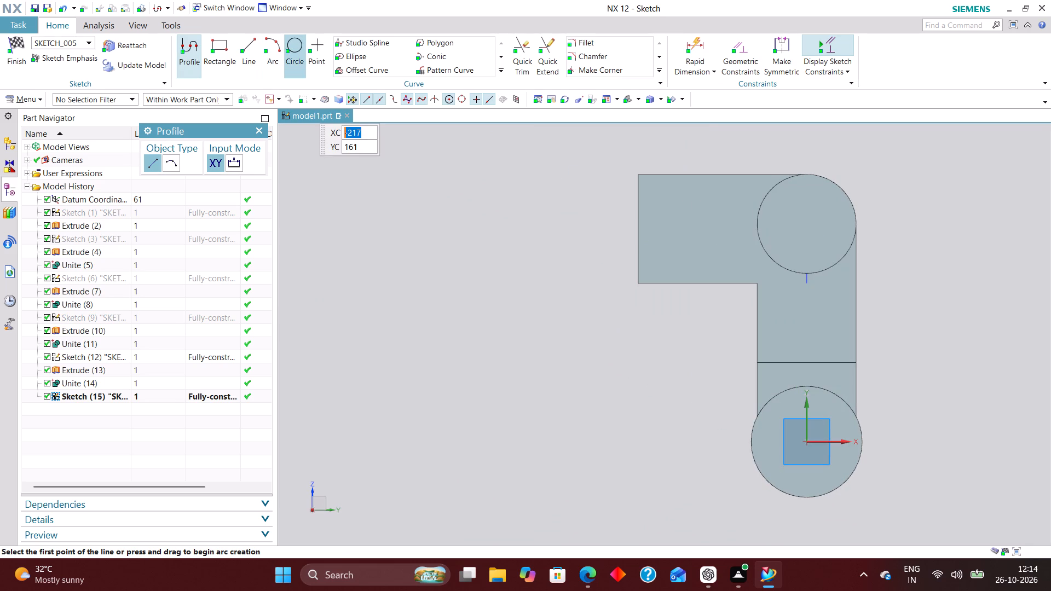
# Sketch a circle in the empty space just beyond the horizontal arm's free end.
pyautogui.click(293, 40)
pyautogui.click(578, 202)
pyautogui.click(592, 239)
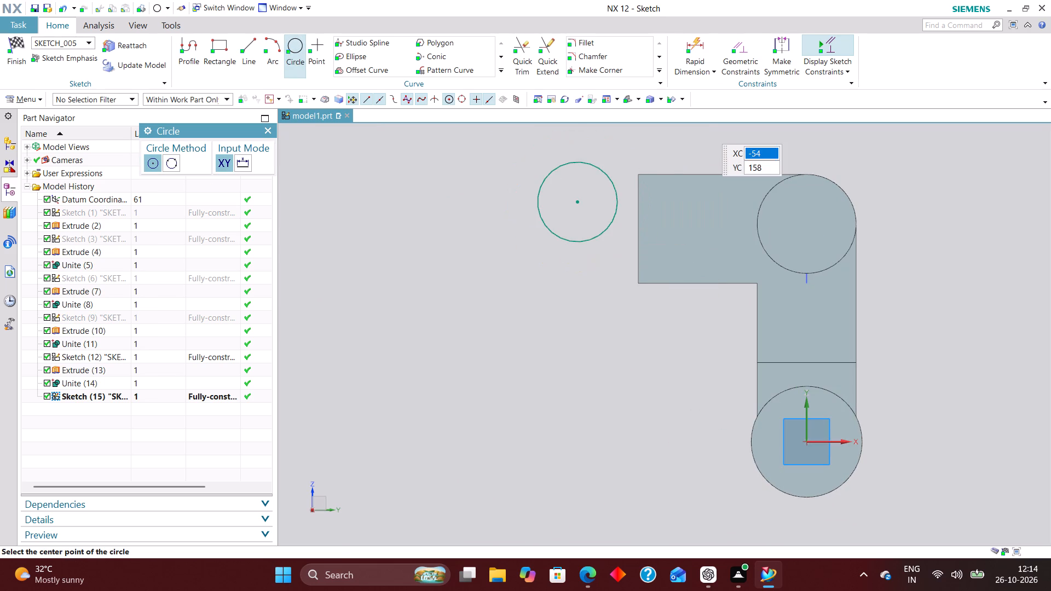
# Dimension the horizontal distance from the lower cylinder's center to the circle's center and set it to 85 mm.
pyautogui.click(694, 49)
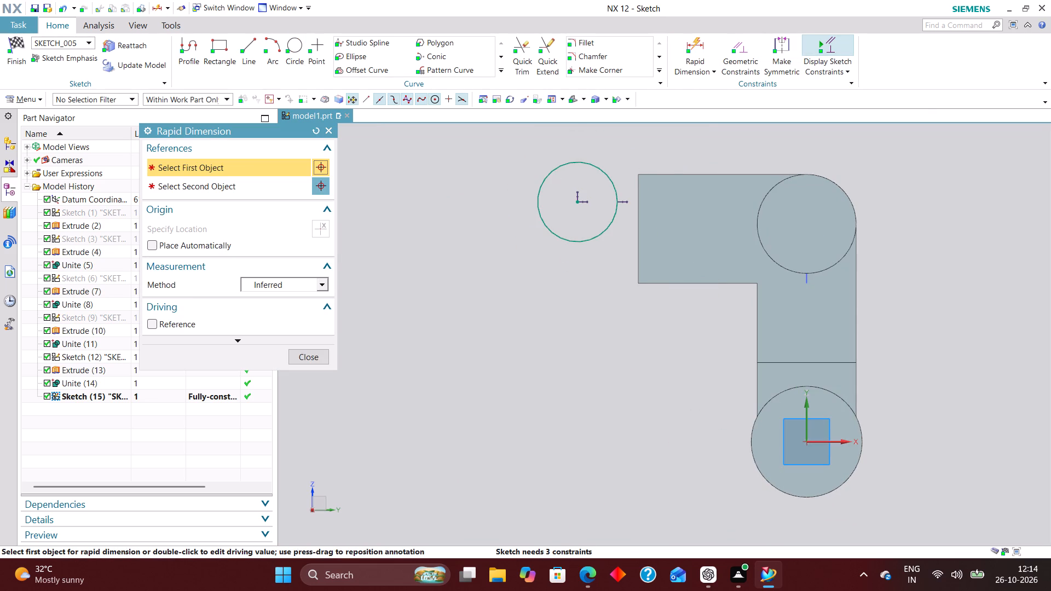
pyautogui.click(577, 198)
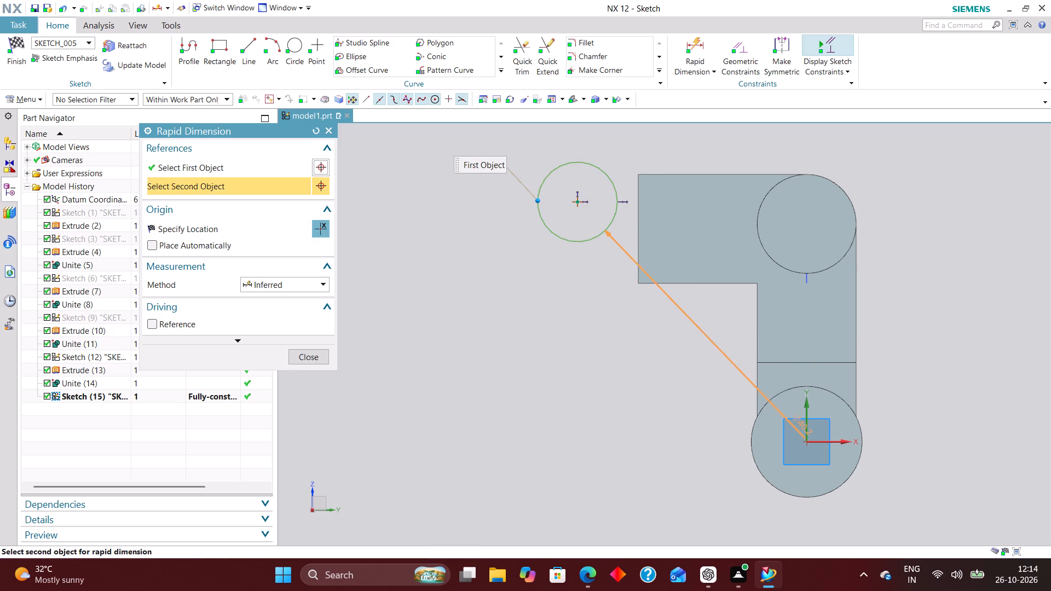
pyautogui.click(807, 422)
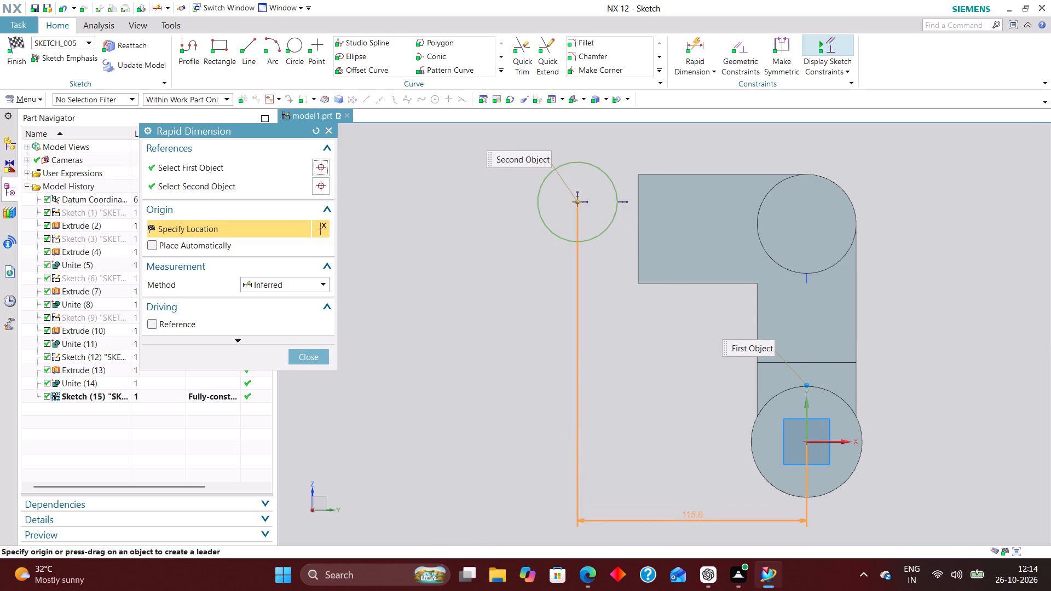
pyautogui.click(703, 508)
pyautogui.write('85')
pyautogui.press('Return')
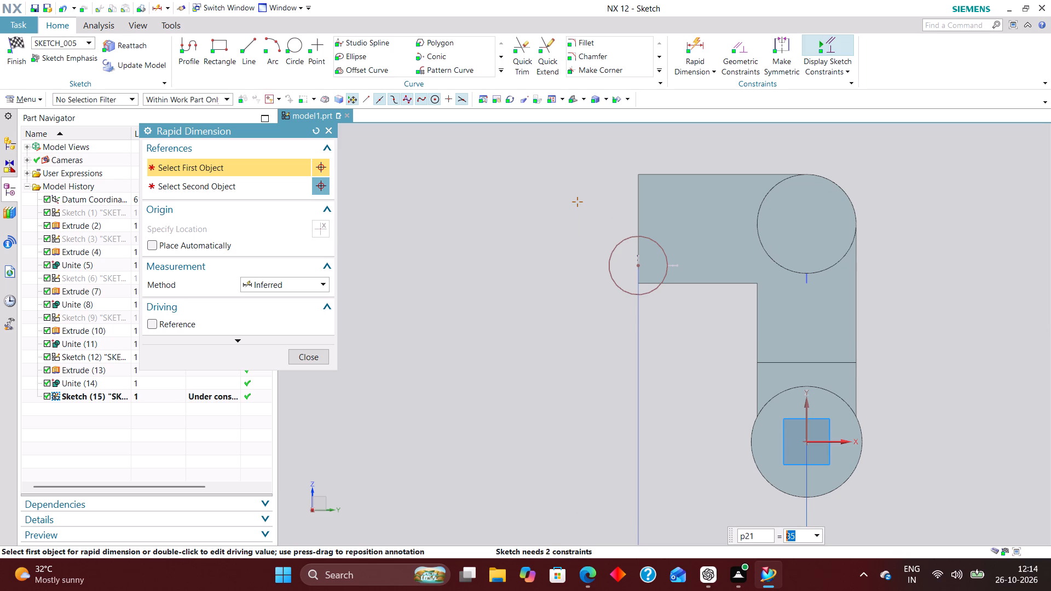
pyautogui.click(314, 352)
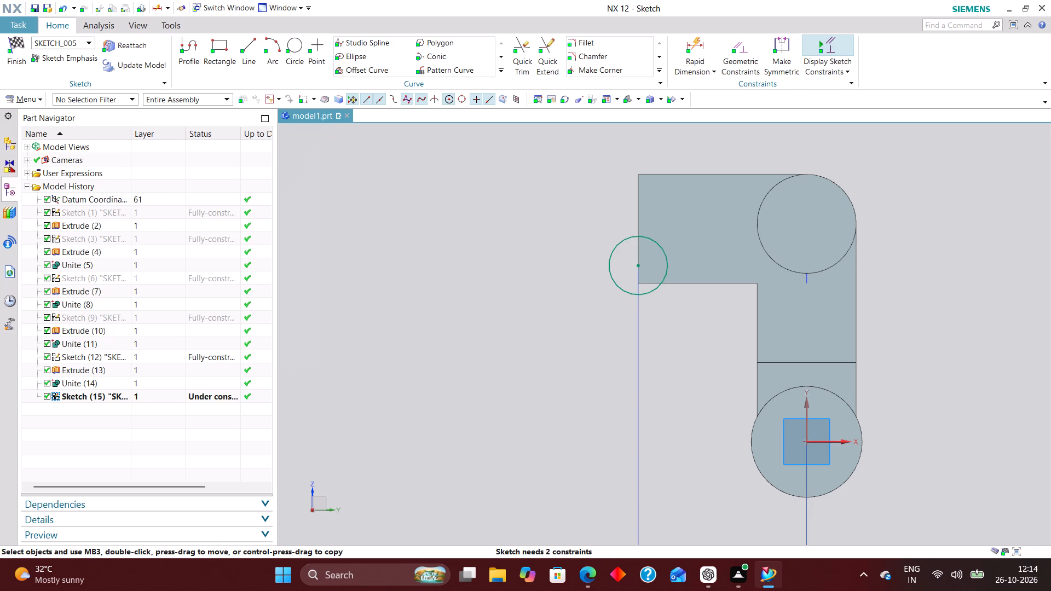
# Move the circle upward along the arm's end edge to roughly the middle of the arm's height.
pyautogui.moveTo(637, 266); pyautogui.dragTo(644, 236)
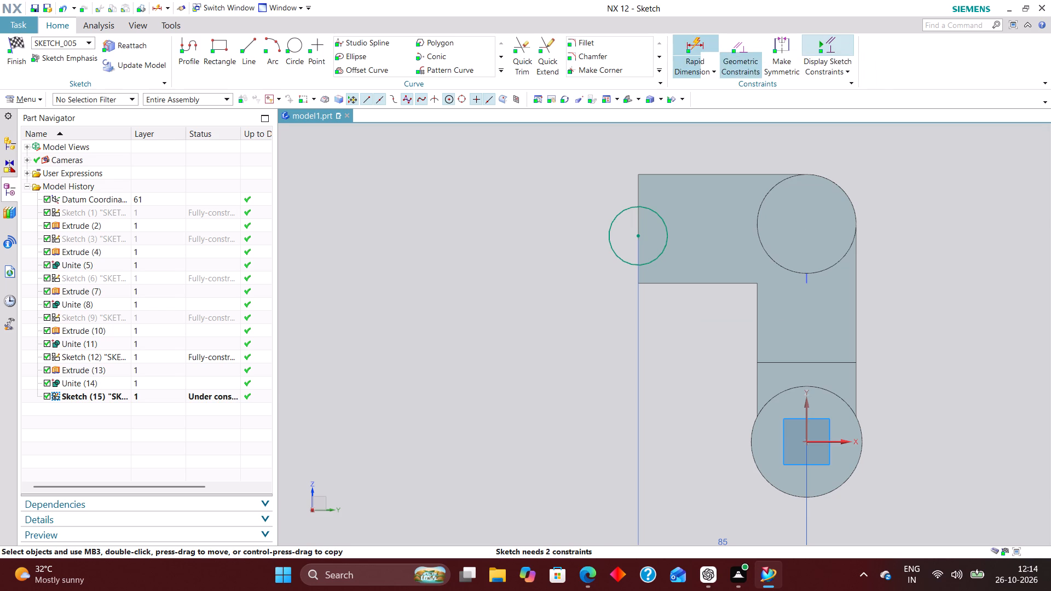
# Add a diametral dimension to the circle at the arm's free end and set it to 36 mm.
pyautogui.click(704, 45)
pyautogui.click(293, 281)
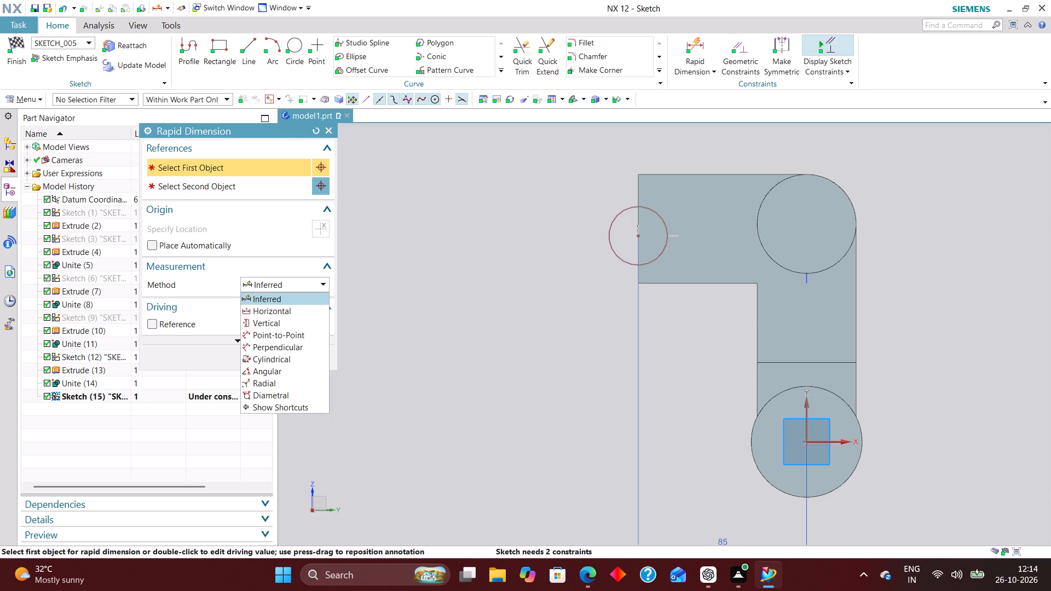
pyautogui.click(286, 390)
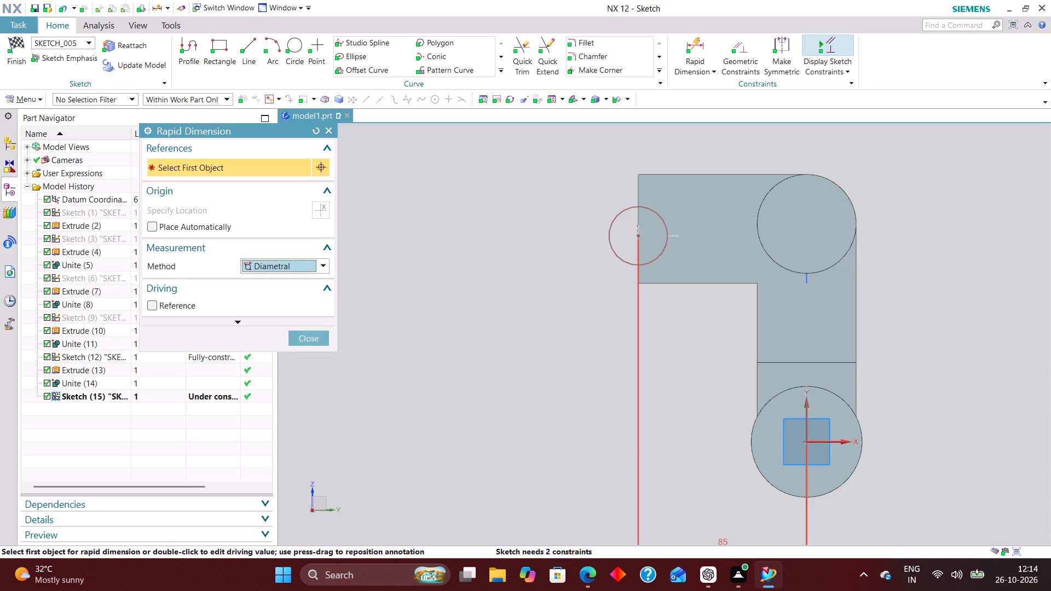
pyautogui.click(623, 211)
pyautogui.click(581, 204)
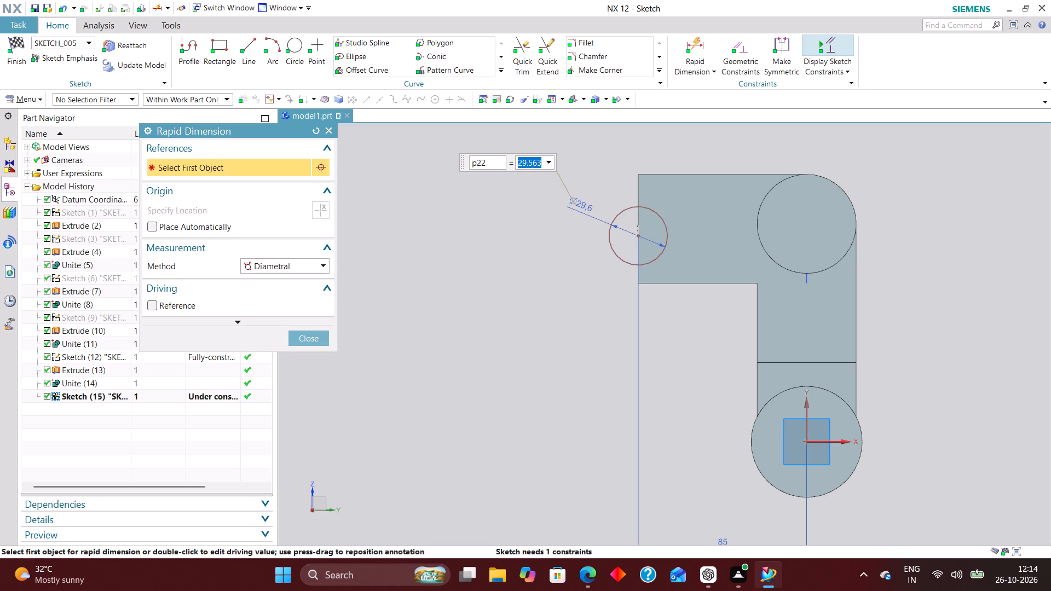
pyautogui.write('36')
pyautogui.press('Return')
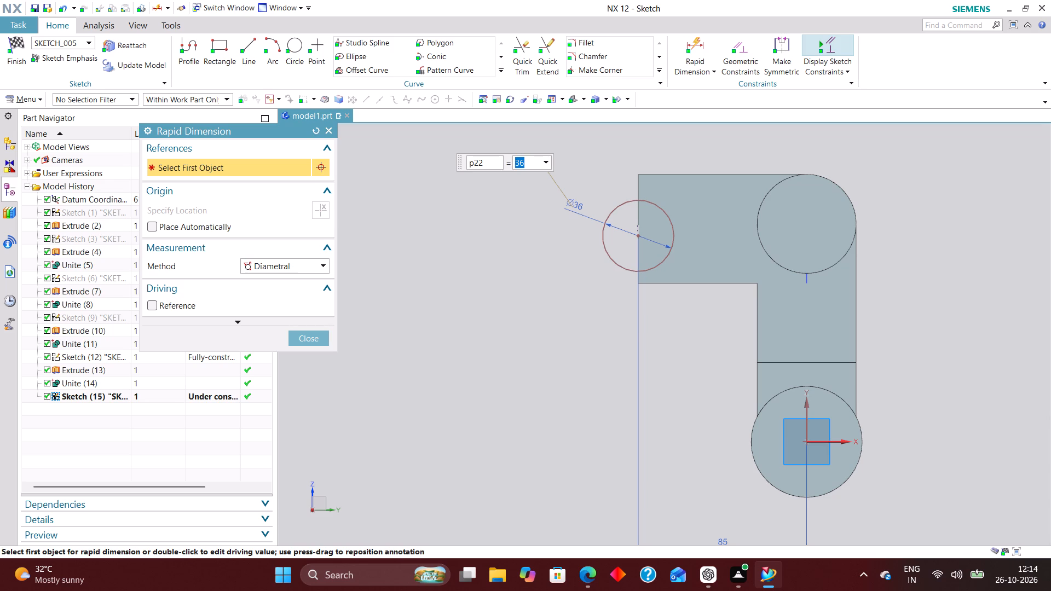
pyautogui.click(322, 337)
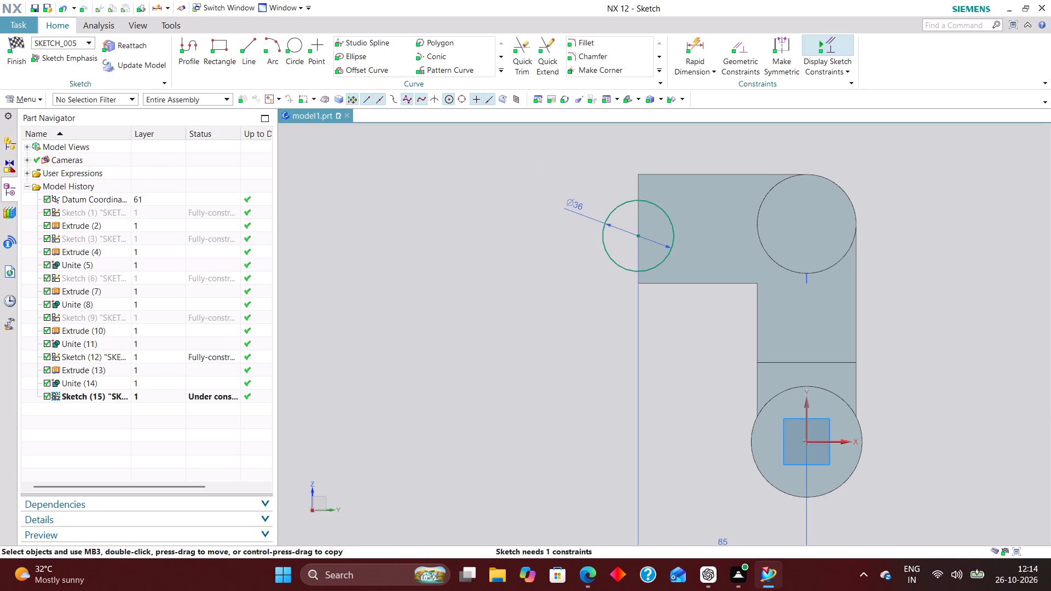
# Dimension the vertical distance from the sketch's horizontal axis to the circle's center as 110 mm, and finish the sketch.
pyautogui.scroll(-1, 500, 242)
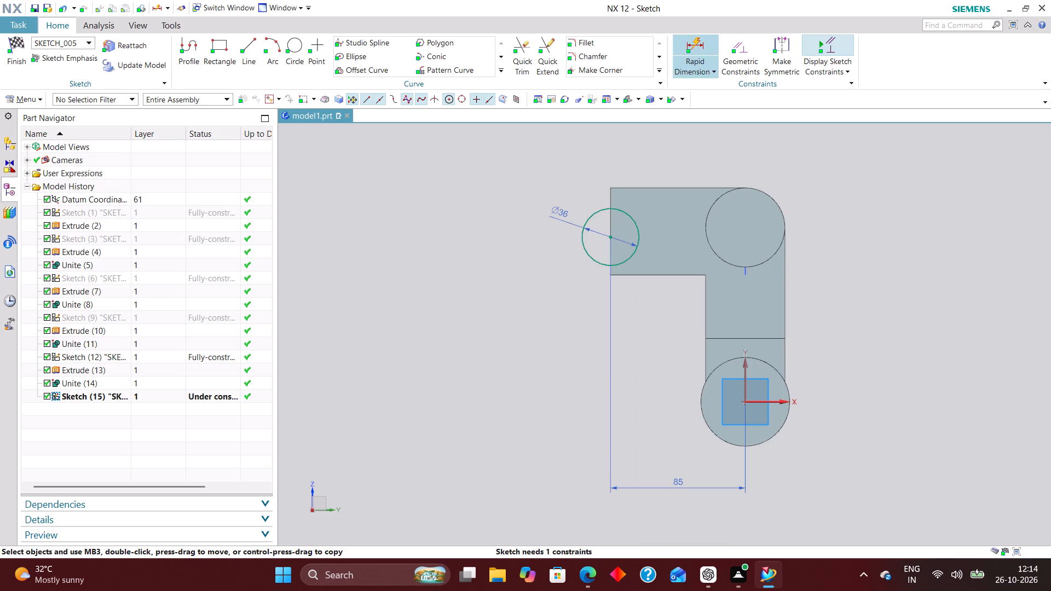
pyautogui.click(702, 43)
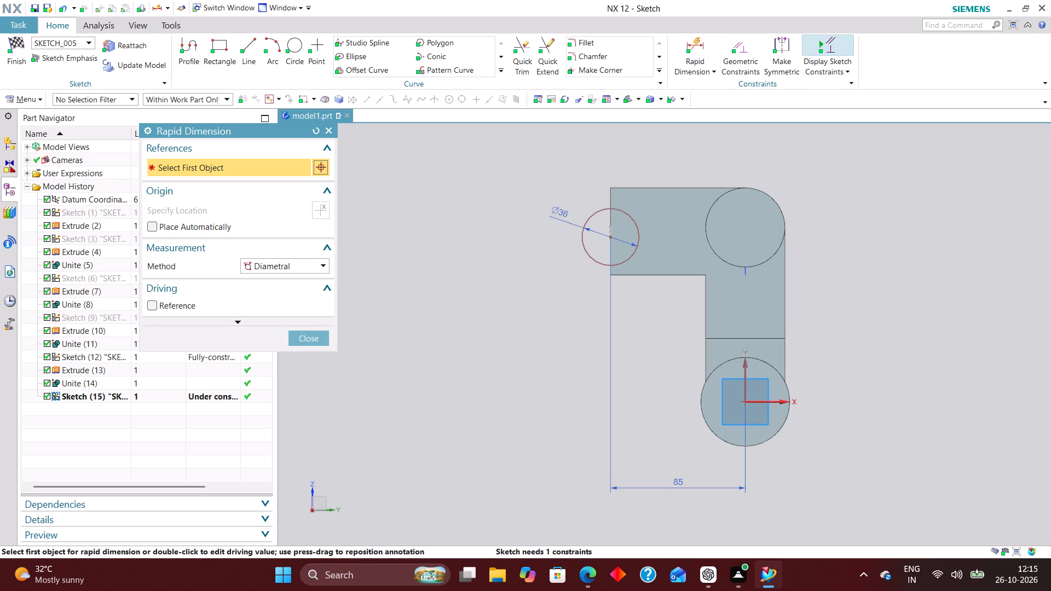
pyautogui.click(322, 268)
pyautogui.click(302, 281)
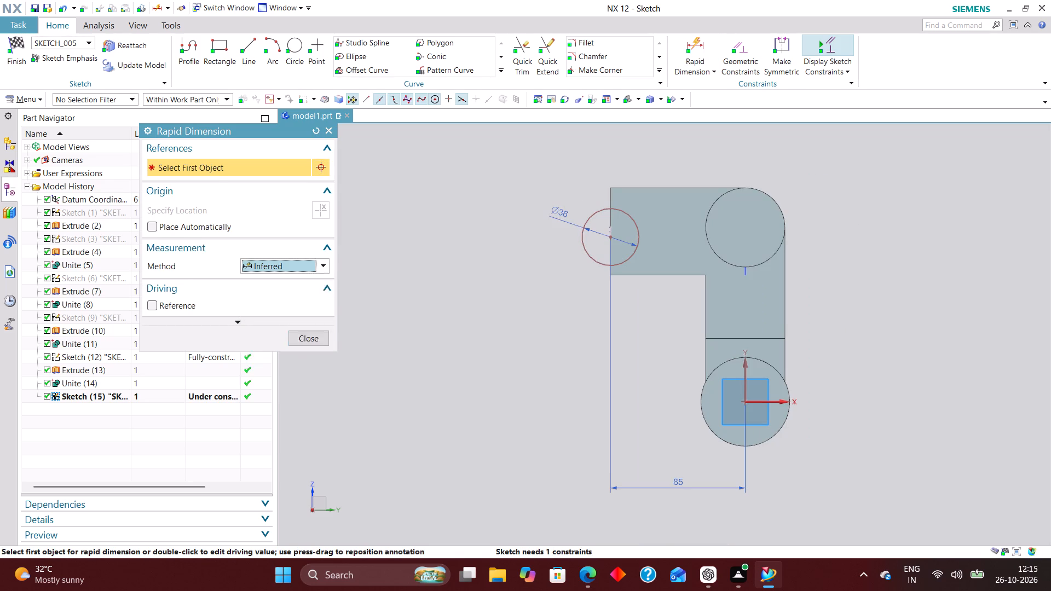
pyautogui.click(610, 239)
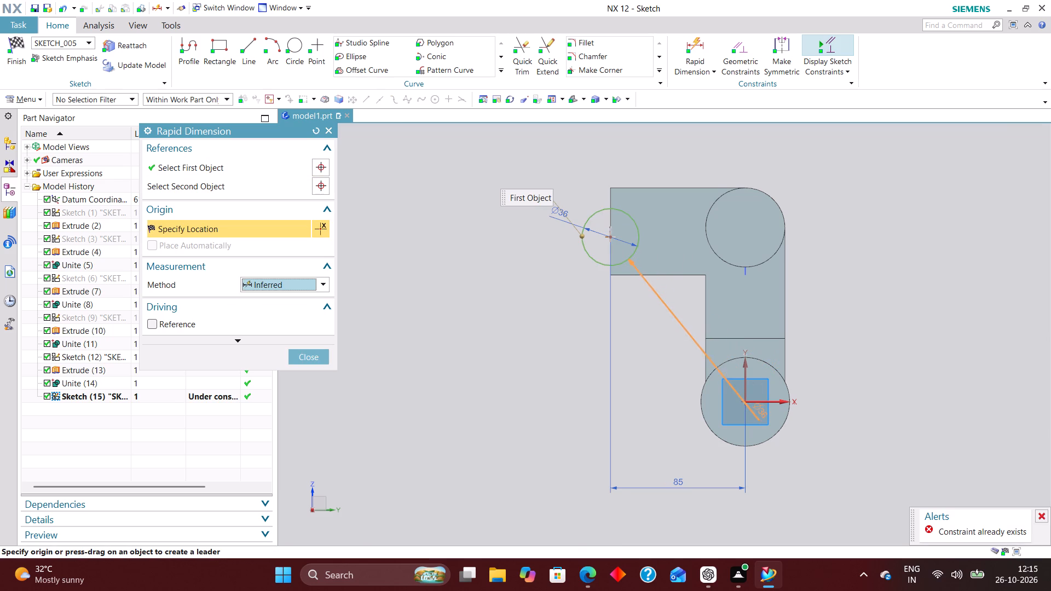
pyautogui.click(762, 402)
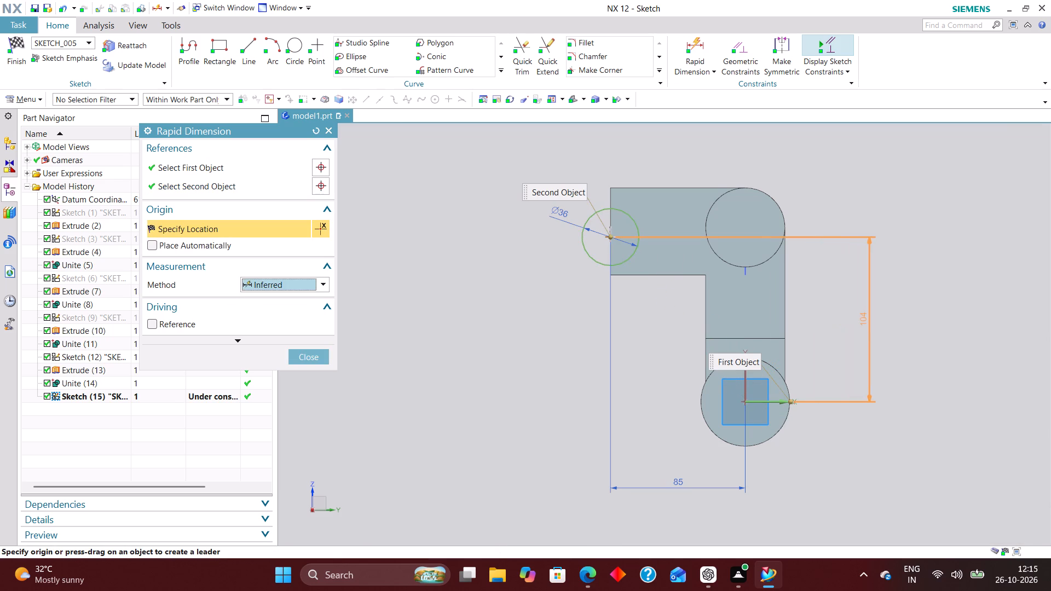
pyautogui.click(863, 306)
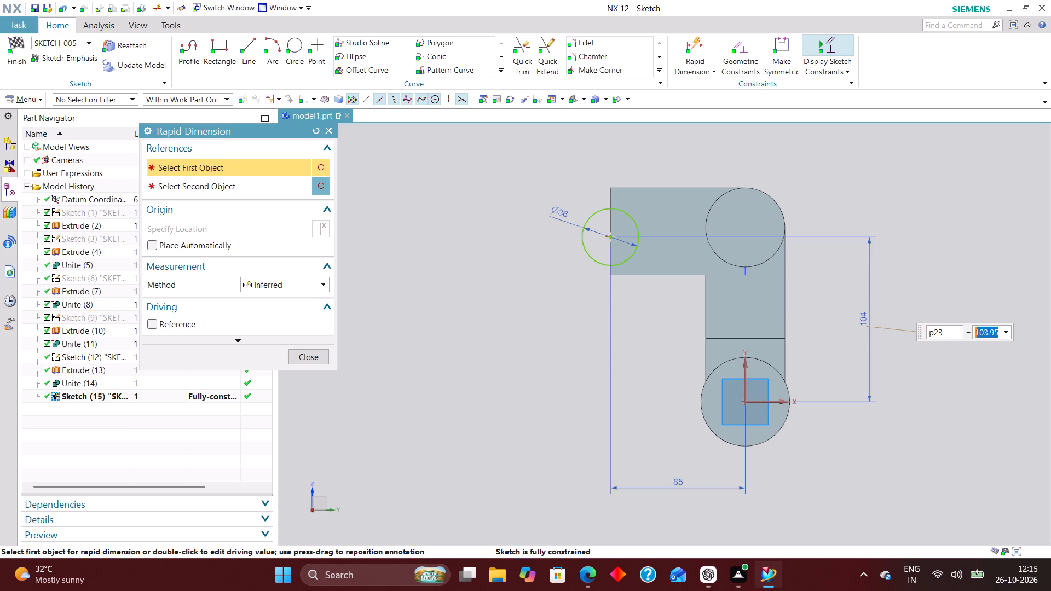
pyautogui.write('110')
pyautogui.press('Return')
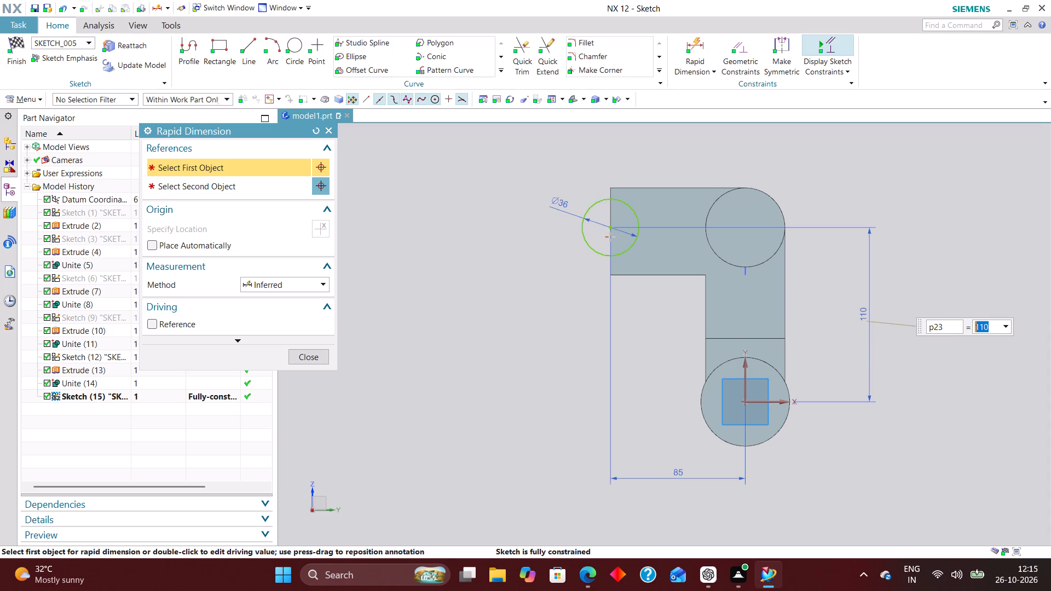
pyautogui.click(311, 363)
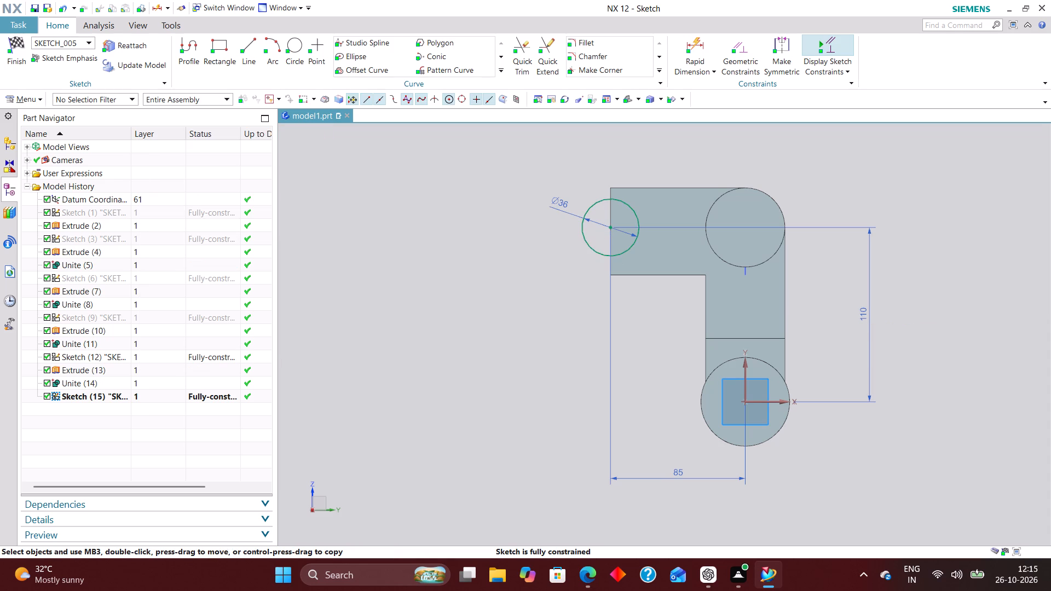
pyautogui.click(19, 42)
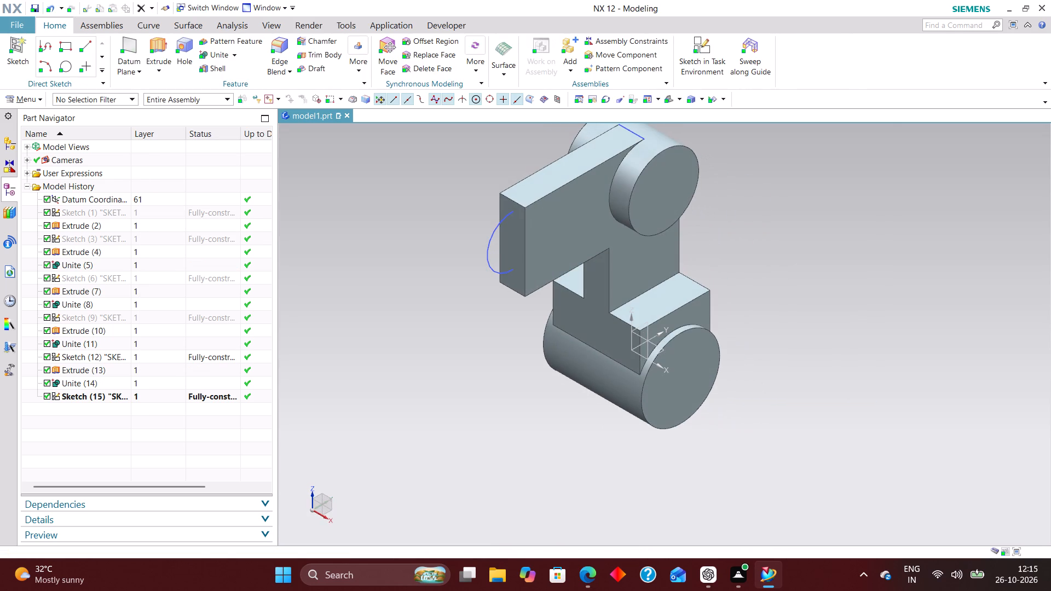
# Extrude the 36 mm circle with a symmetric distance of 21 mm and no Boolean operation.
pyautogui.click(165, 45)
pyautogui.click(489, 233)
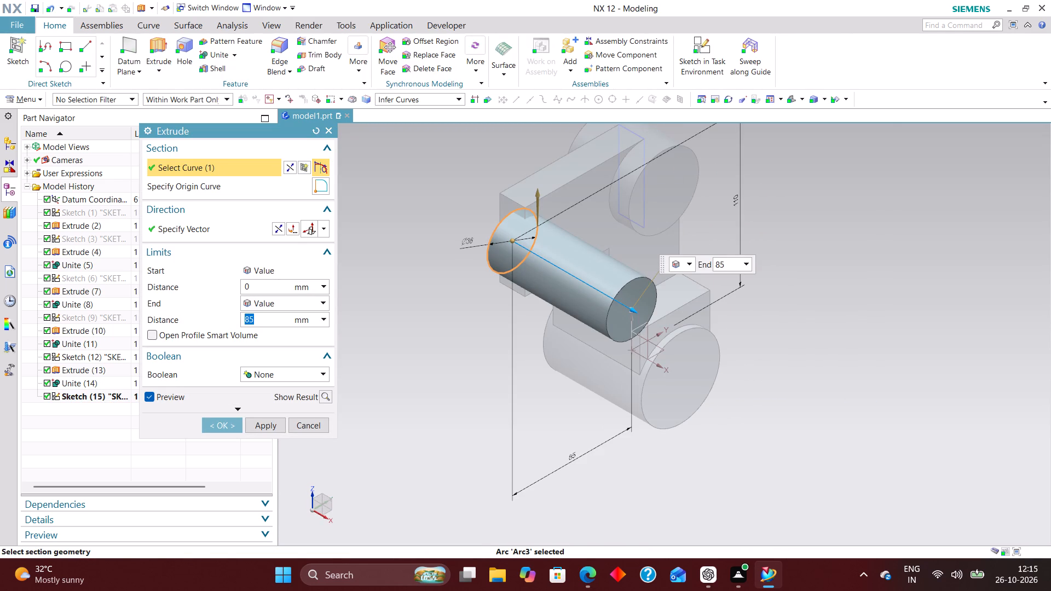
pyautogui.click(281, 270)
pyautogui.click(278, 298)
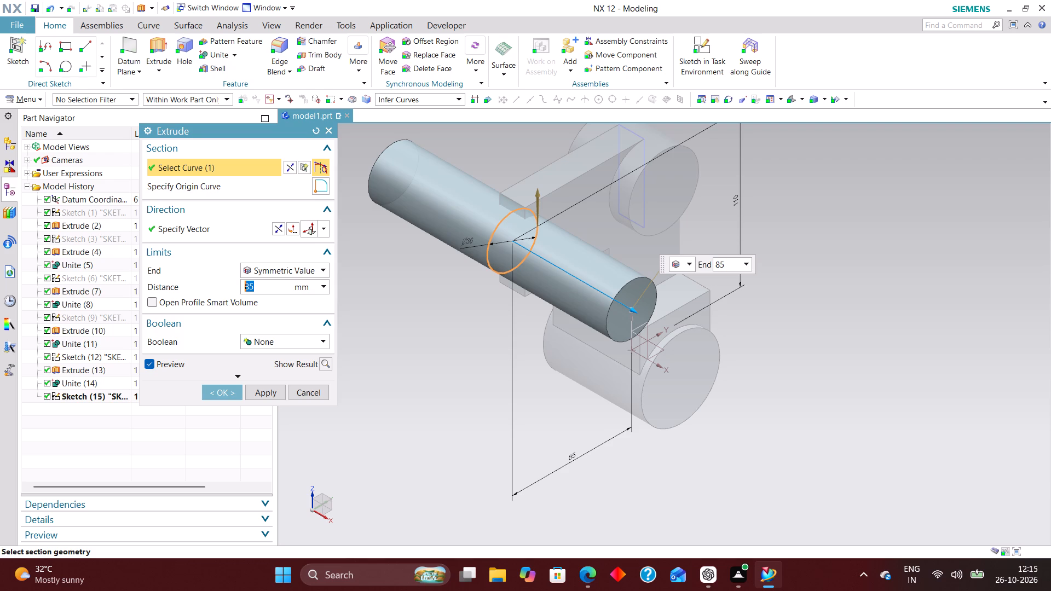
pyautogui.write('21')
pyautogui.press('Return')
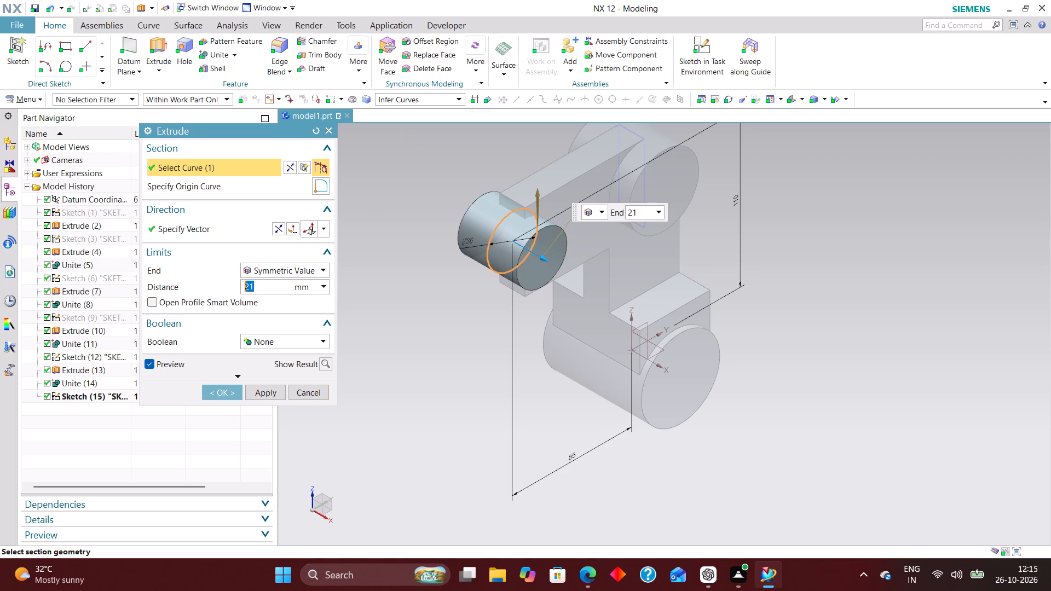
pyautogui.click(227, 392)
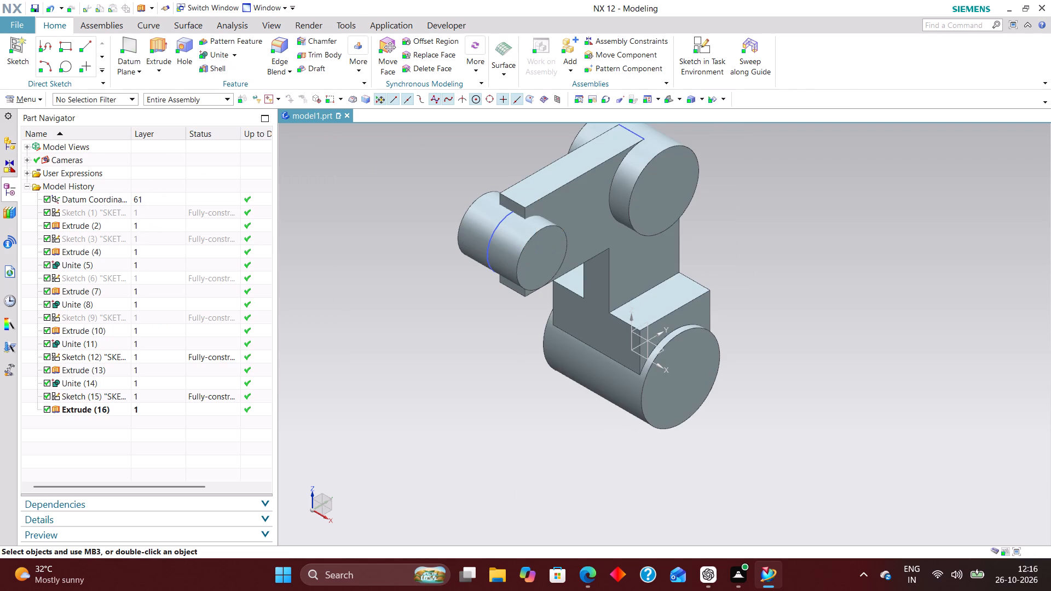
# Delete the horizontal arm's profile sketch, Sketch (12), together with the features that depend on it.
pyautogui.scroll(2, 562, 220)
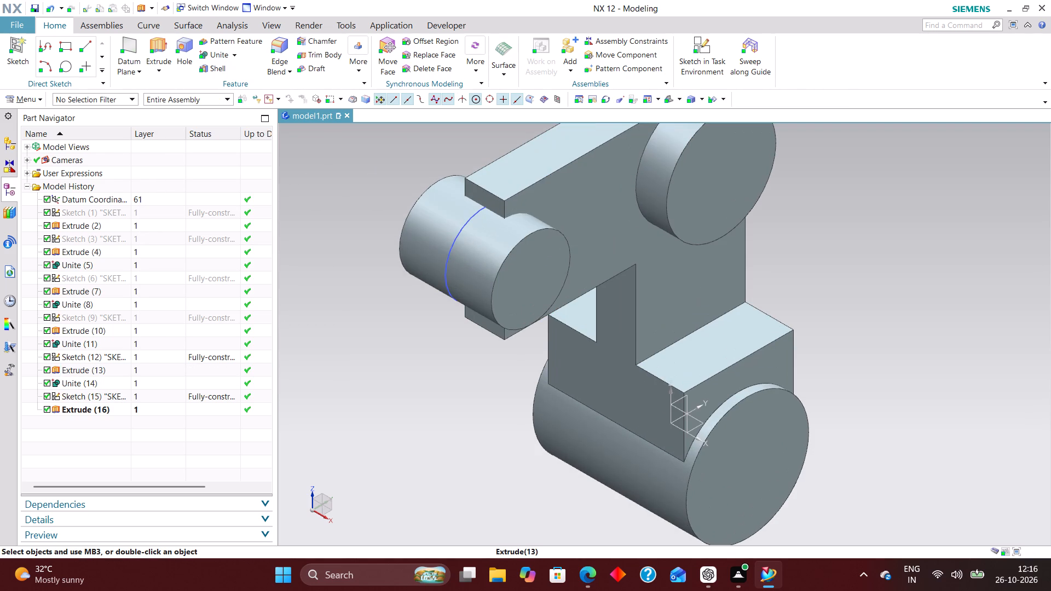
pyautogui.scroll(-3, 483, 287)
pyautogui.moveTo(702, 313); pyautogui.dragTo(700, 265, button='middle')
pyautogui.scroll(1, 700, 265)
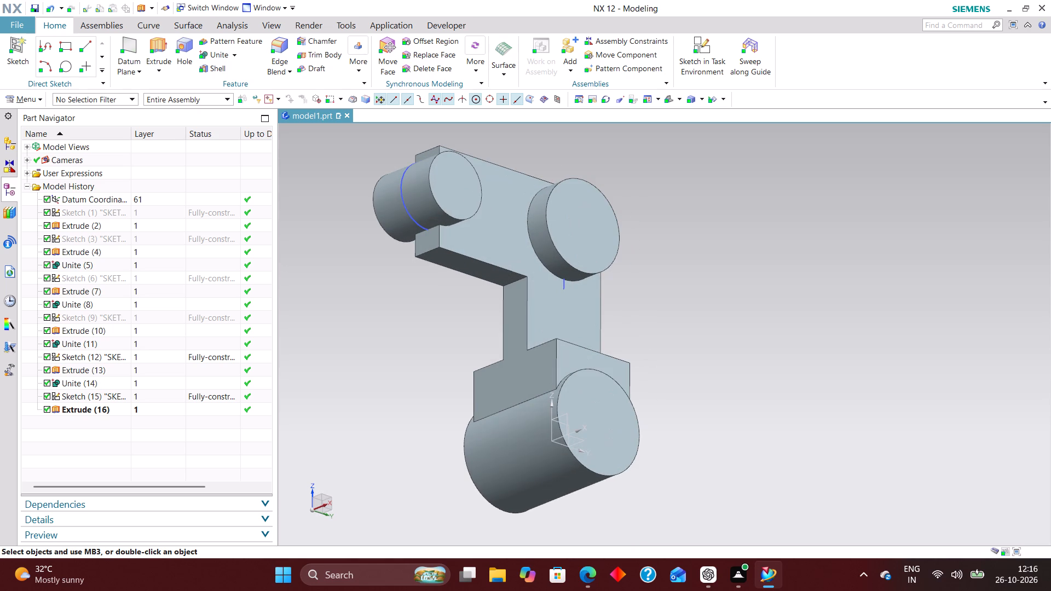
pyautogui.moveTo(692, 277); pyautogui.dragTo(691, 305, button='middle')
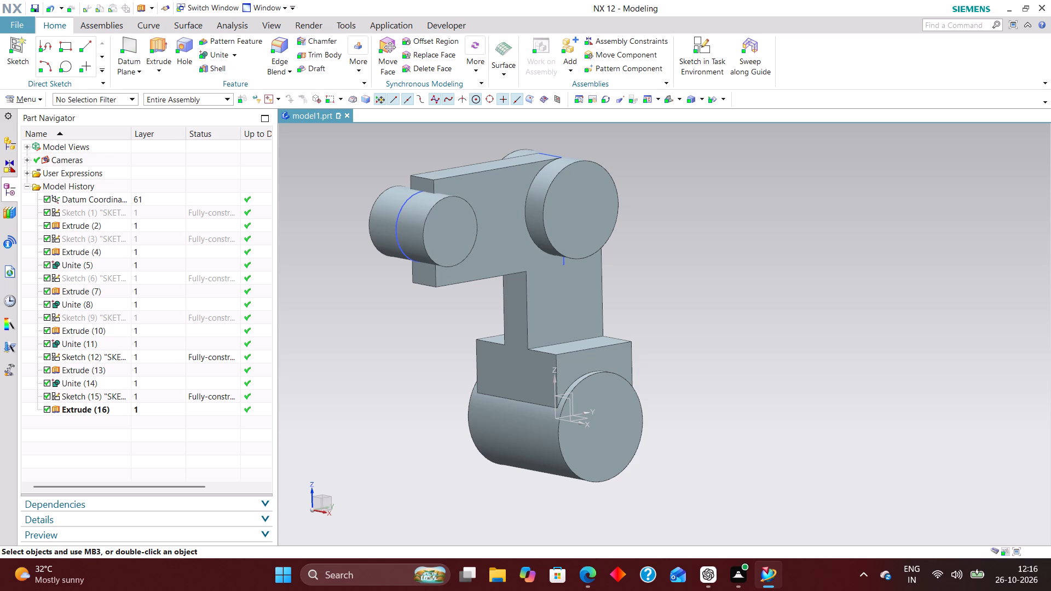
pyautogui.press('End')
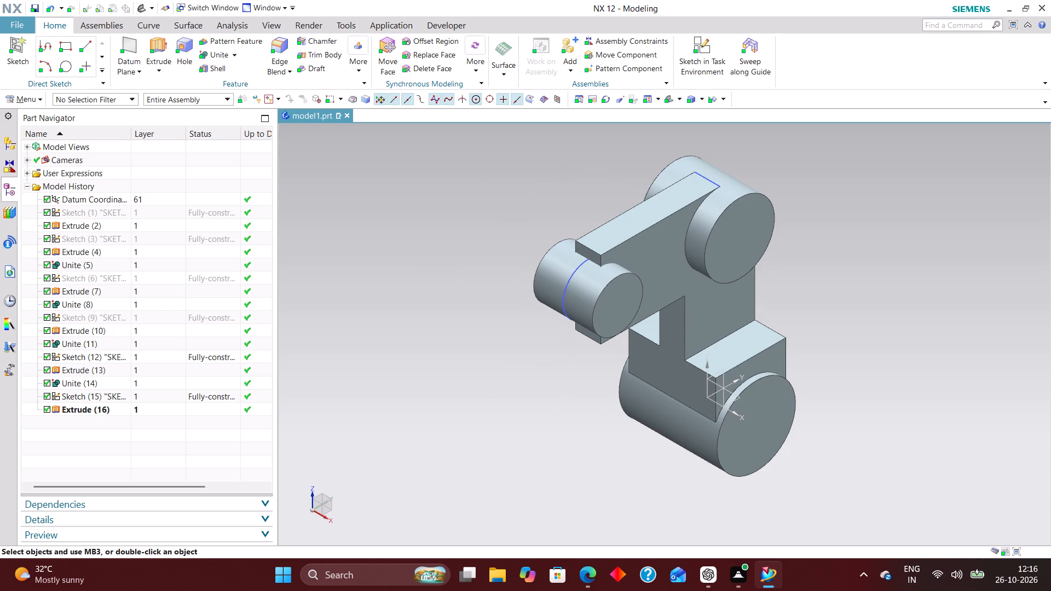
pyautogui.click(145, 355)
pyautogui.rightClick(145, 355)
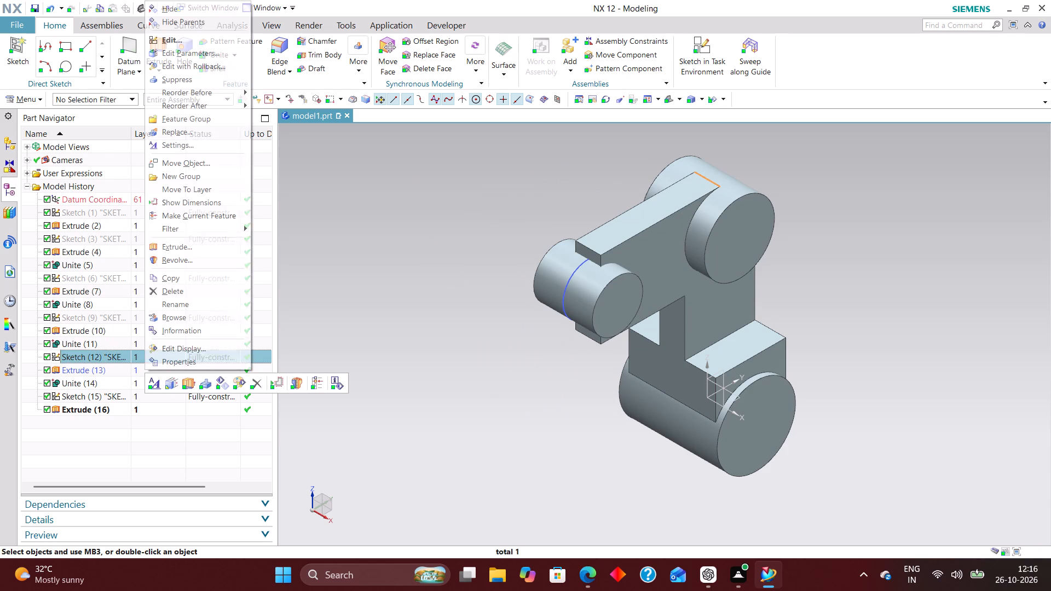
pyautogui.click(259, 380)
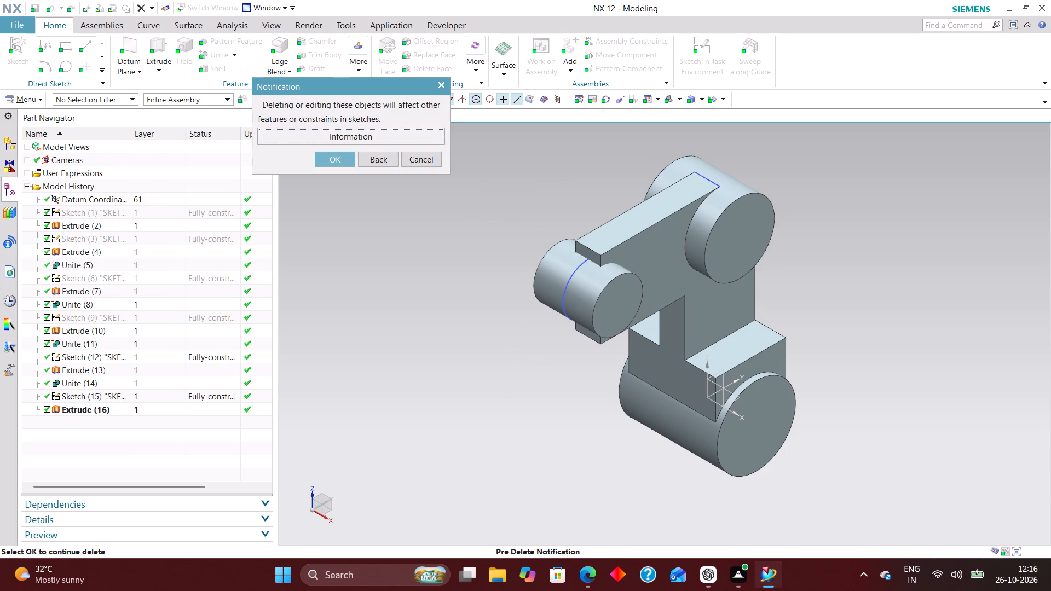
pyautogui.click(332, 159)
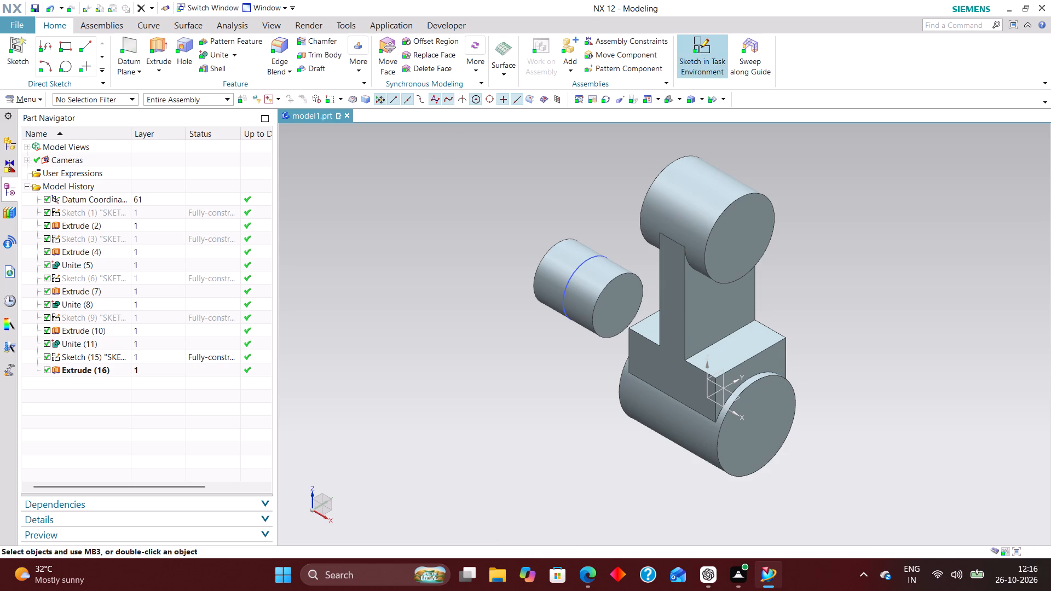
# Create a new sketch on the vertical YZ datum plane, facing the bracket's side profile.
pyautogui.click(702, 43)
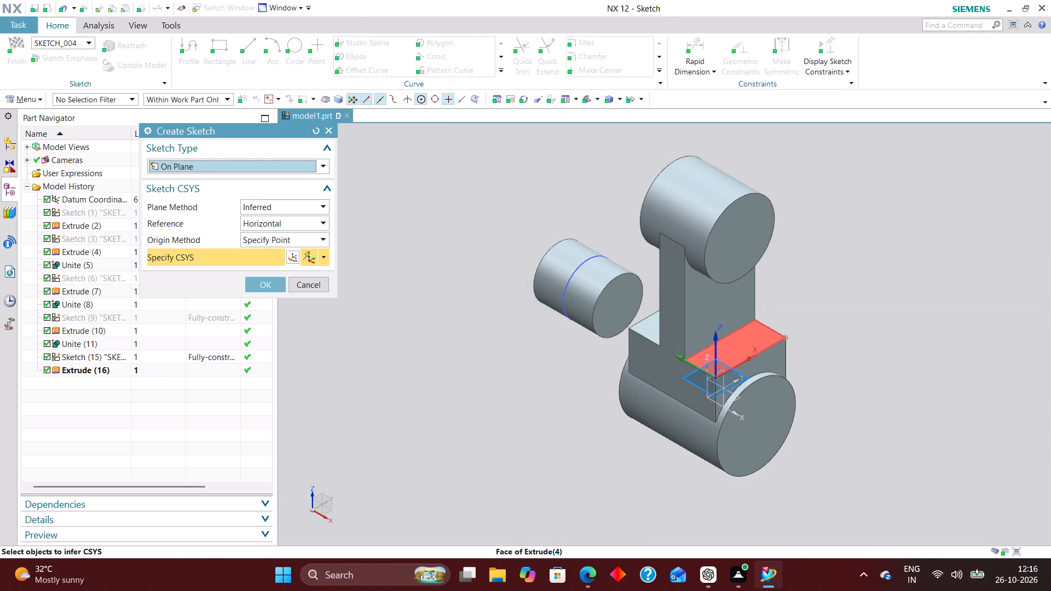
pyautogui.scroll(7, 719, 387)
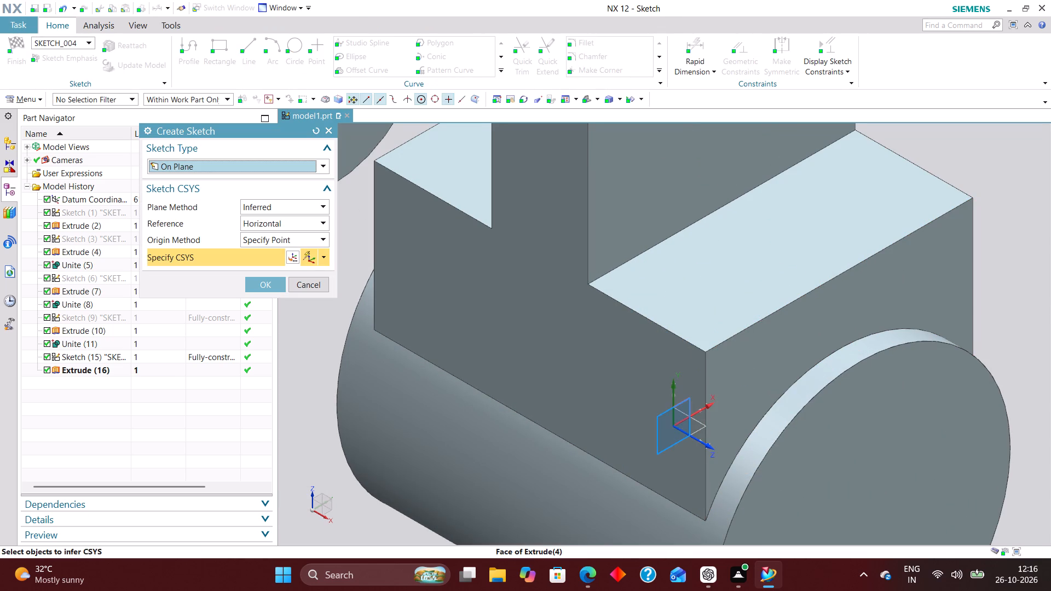
pyautogui.click(689, 399)
pyautogui.click(268, 285)
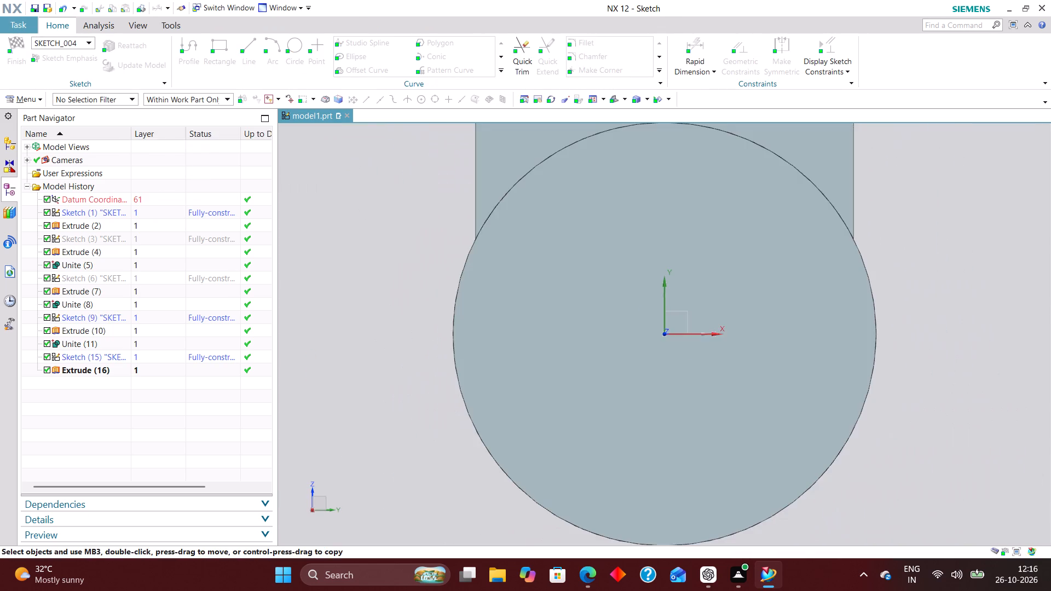
# Sketch a slightly inclined line just above the small end cylinder and the upper large cylinder, spanning between their tops.
pyautogui.scroll(-12, 685, 385)
pyautogui.scroll(6, 686, 269)
pyautogui.scroll(-2, 602, 254)
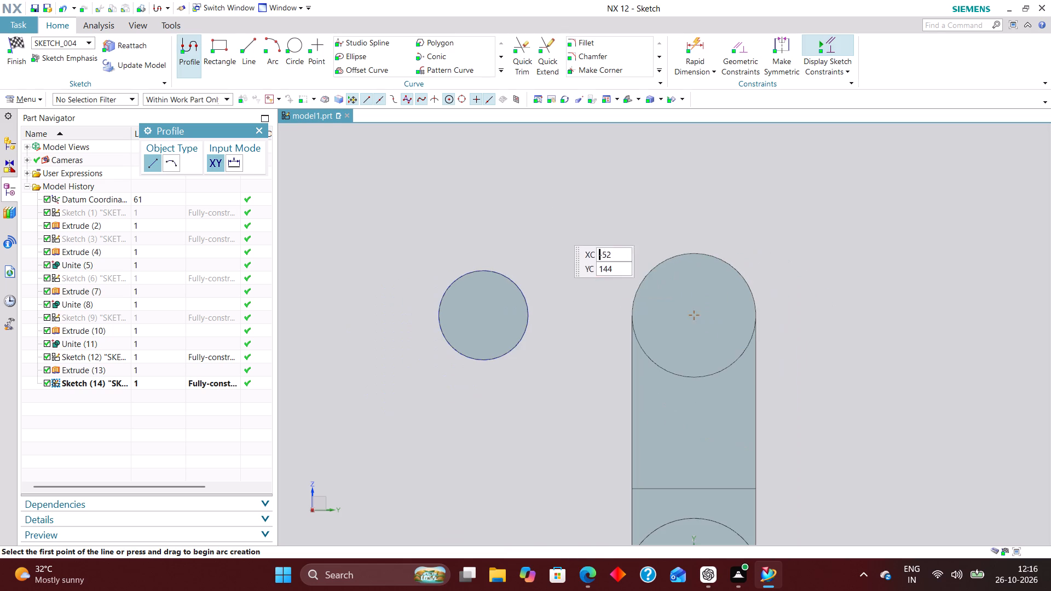
pyautogui.click(242, 43)
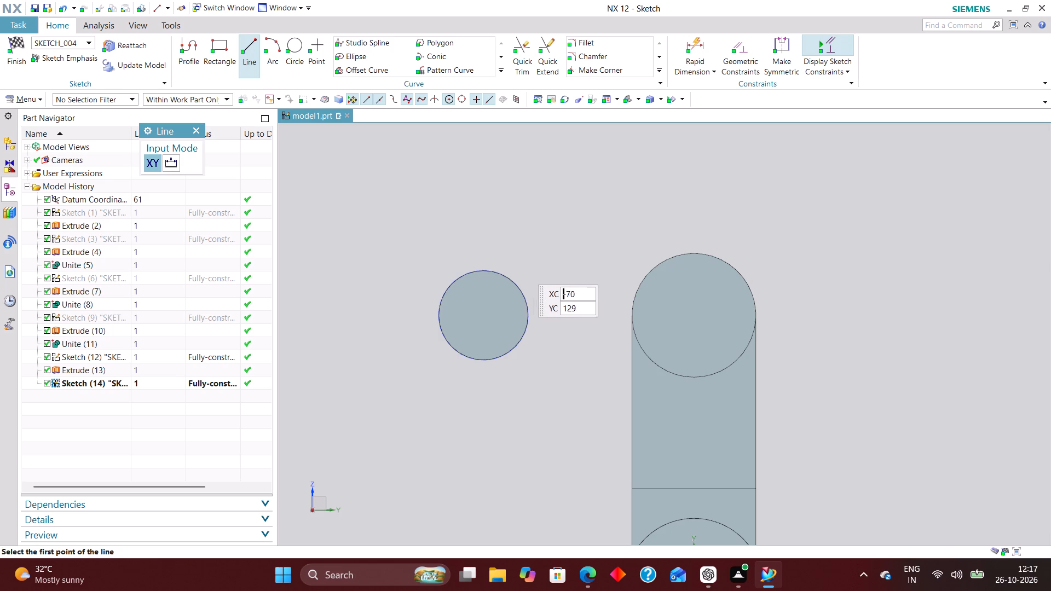
pyautogui.click(494, 260)
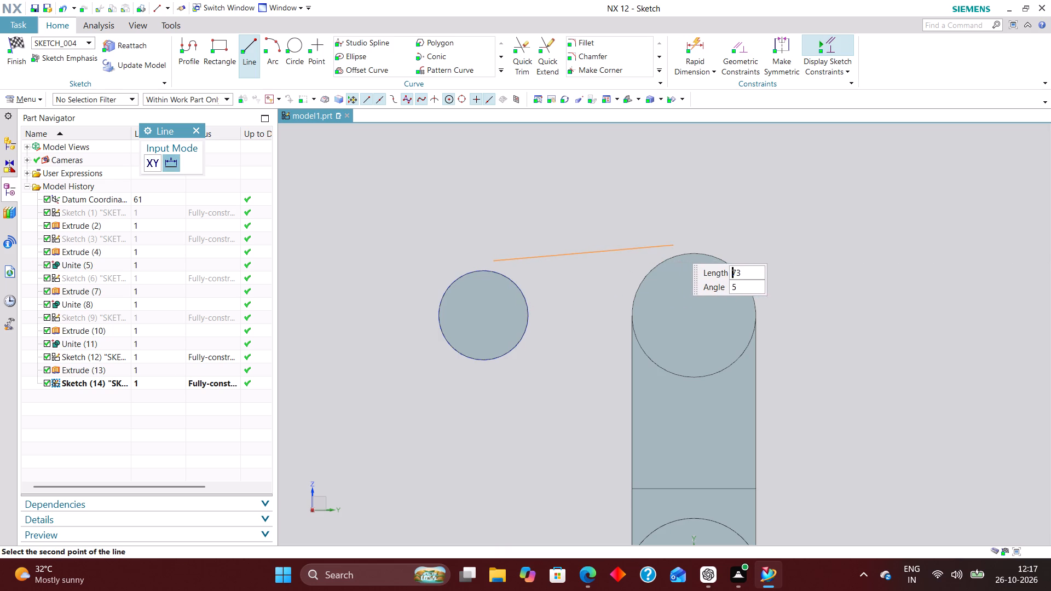
pyautogui.click(689, 247)
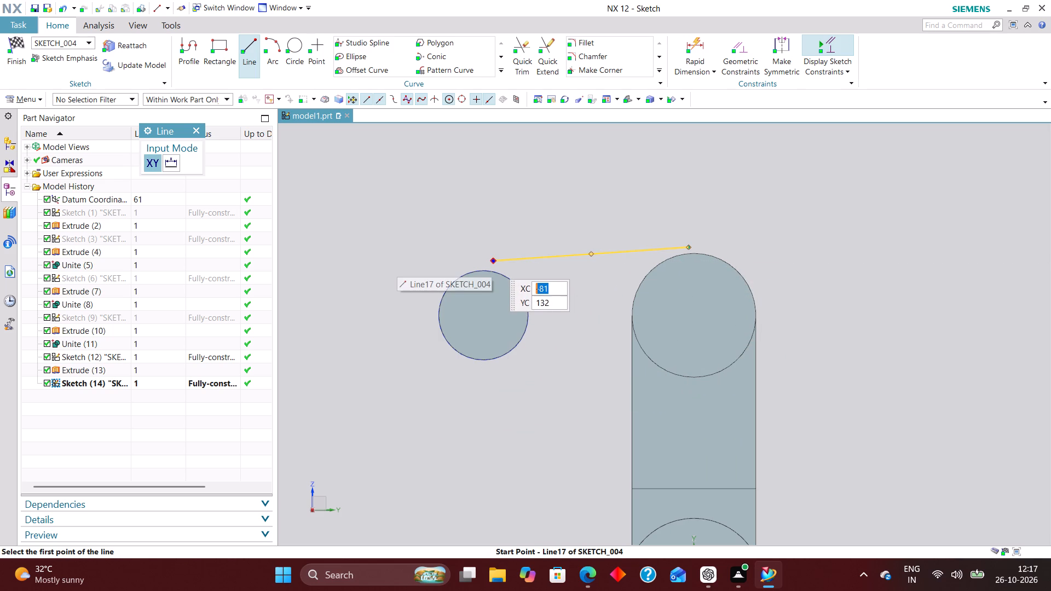
# Draw a 50 mm diameter circle centred on the upper large cylinder, matching its edge.
pyautogui.click(292, 47)
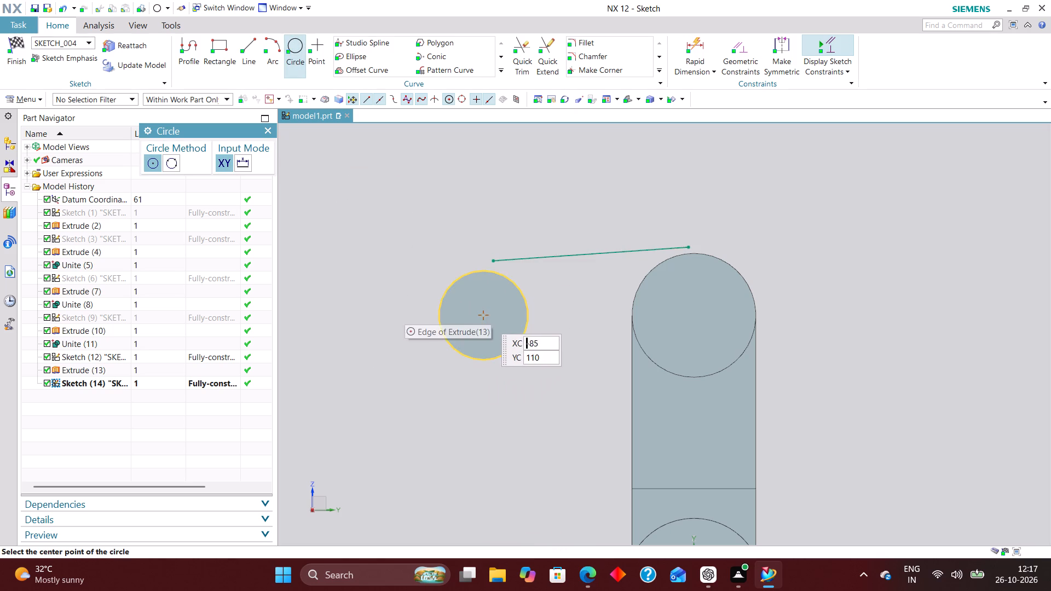
pyautogui.click(483, 316)
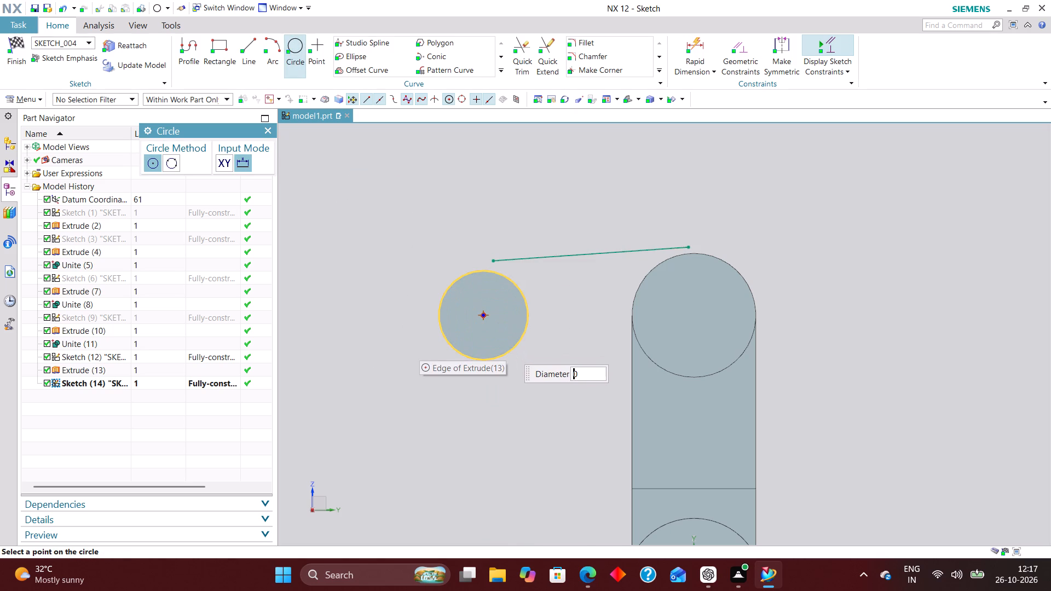
pyautogui.click(506, 346)
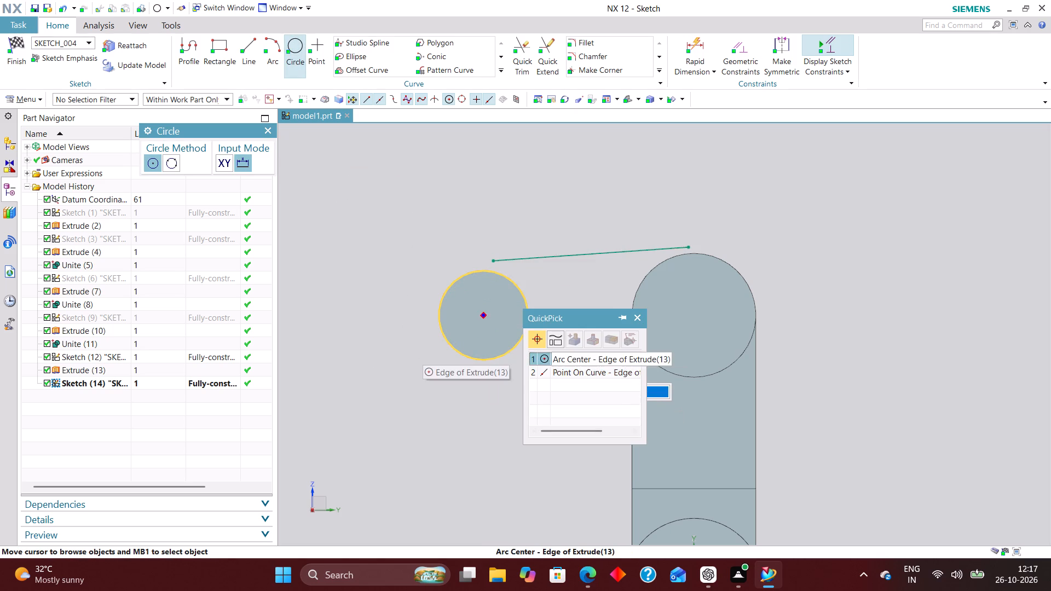
pyautogui.click(571, 360)
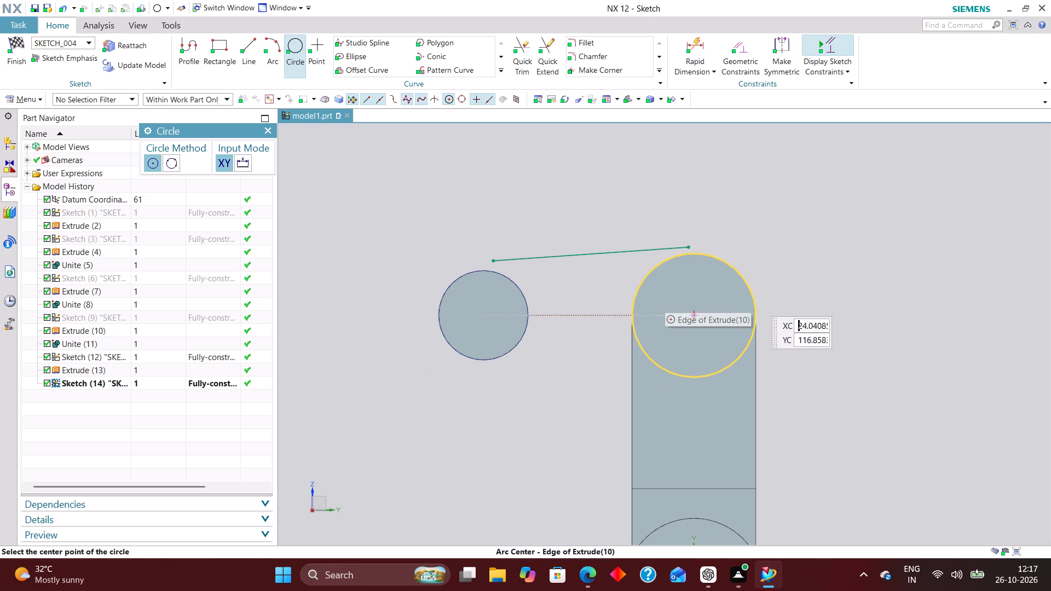
pyautogui.click(696, 316)
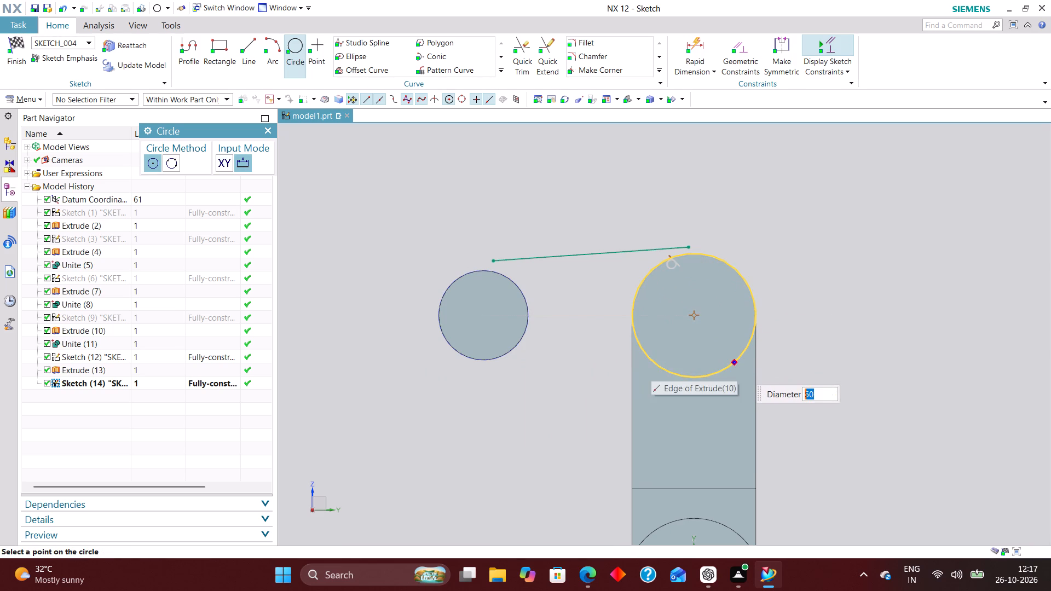
pyautogui.click(738, 367)
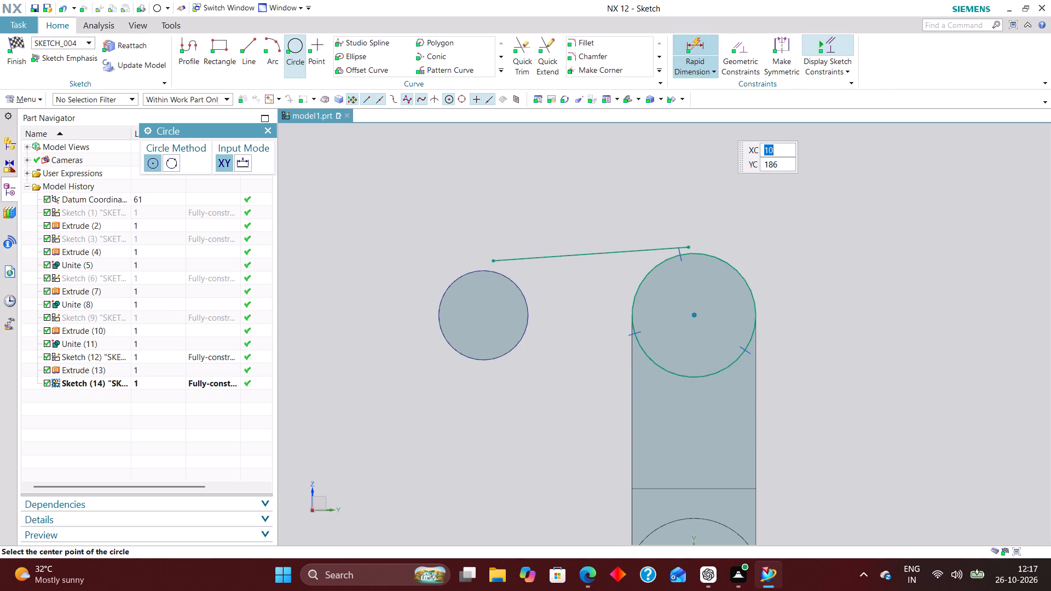
# Constrain the upper inclined line tangent to the large circle and to the small end cylinder's edge.
pyautogui.click(732, 48)
pyautogui.click(197, 173)
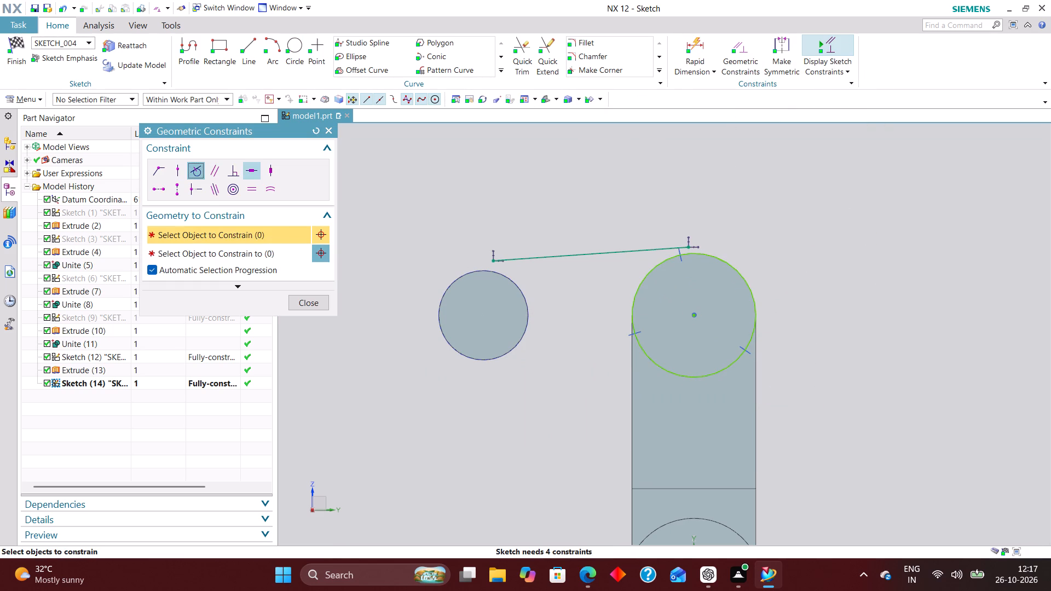
pyautogui.click(688, 246)
pyautogui.click(694, 253)
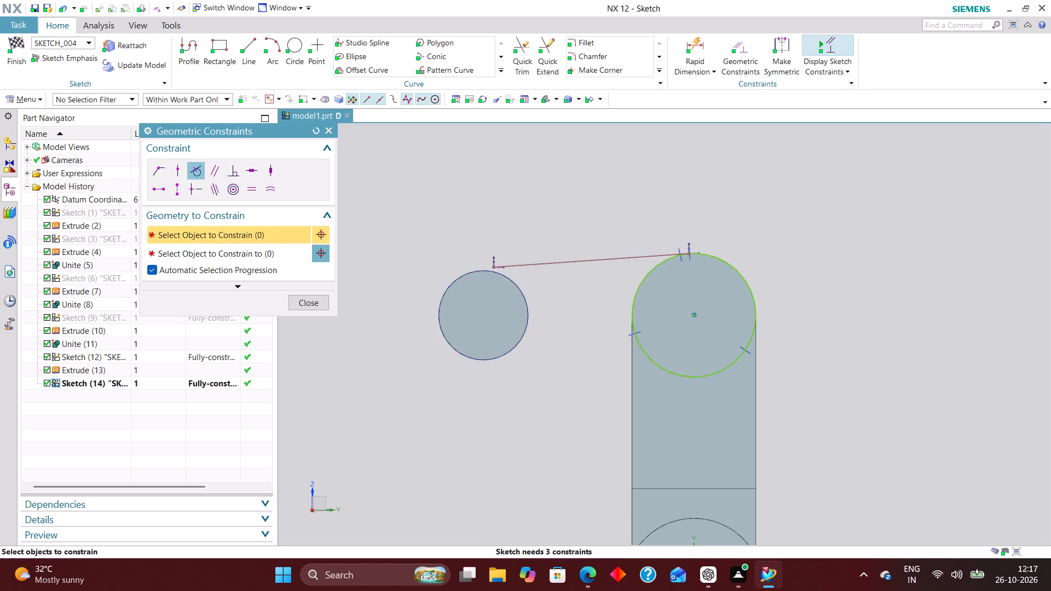
pyautogui.click(492, 266)
pyautogui.click(482, 273)
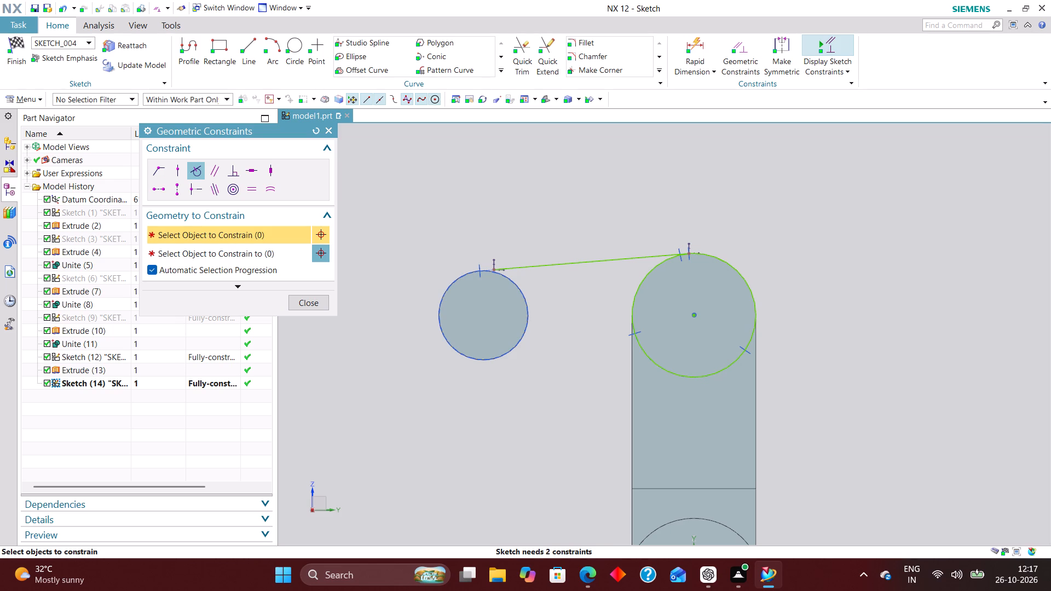
# Sketch a second slightly inclined line below the two cylinders, spanning from the small one to the large one.
pyautogui.click(251, 44)
pyautogui.click(497, 379)
pyautogui.click(689, 393)
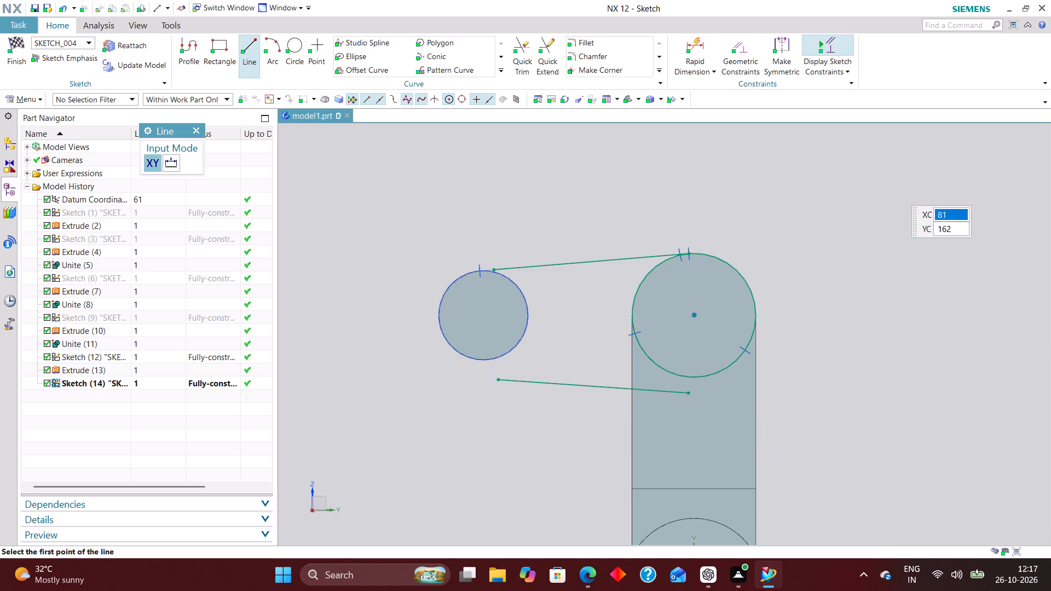
# Constrain the lower inclined line tangent to the large circle and to the small end cylinder's edge.
pyautogui.click(742, 46)
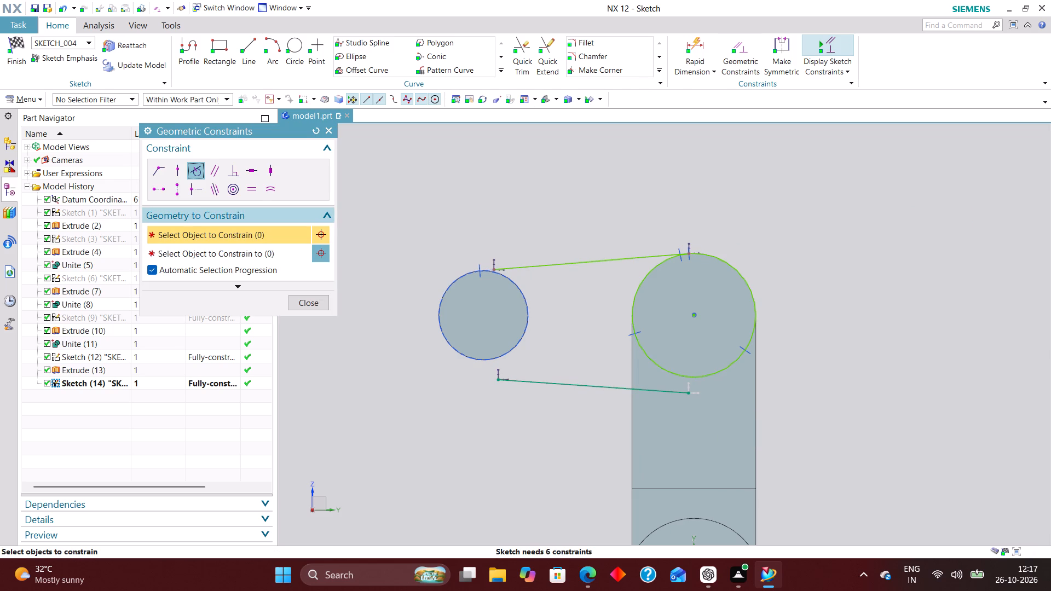
pyautogui.click(696, 376)
pyautogui.click(690, 390)
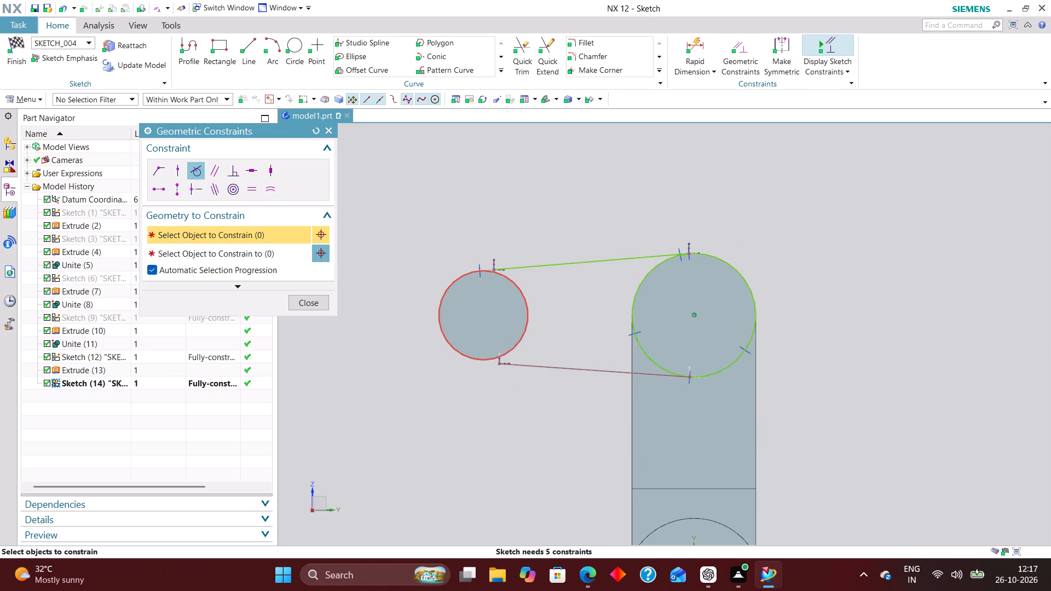
pyautogui.click(483, 362)
pyautogui.click(513, 366)
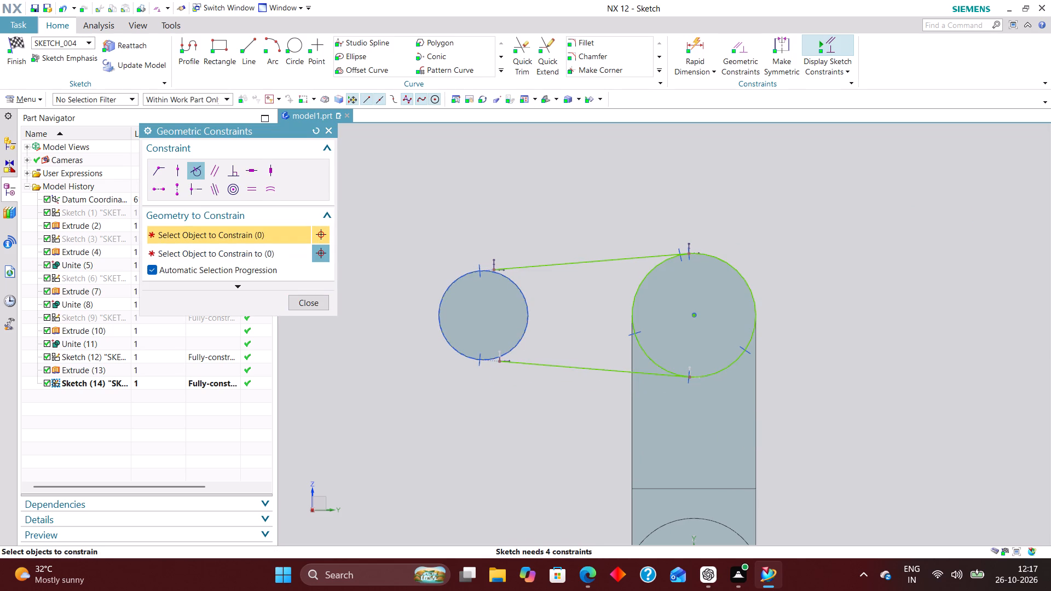
# Apply Point on Curve constraints to place all four line endpoints on the small cylinder's edge and the large circle.
pyautogui.click(175, 167)
pyautogui.click(498, 268)
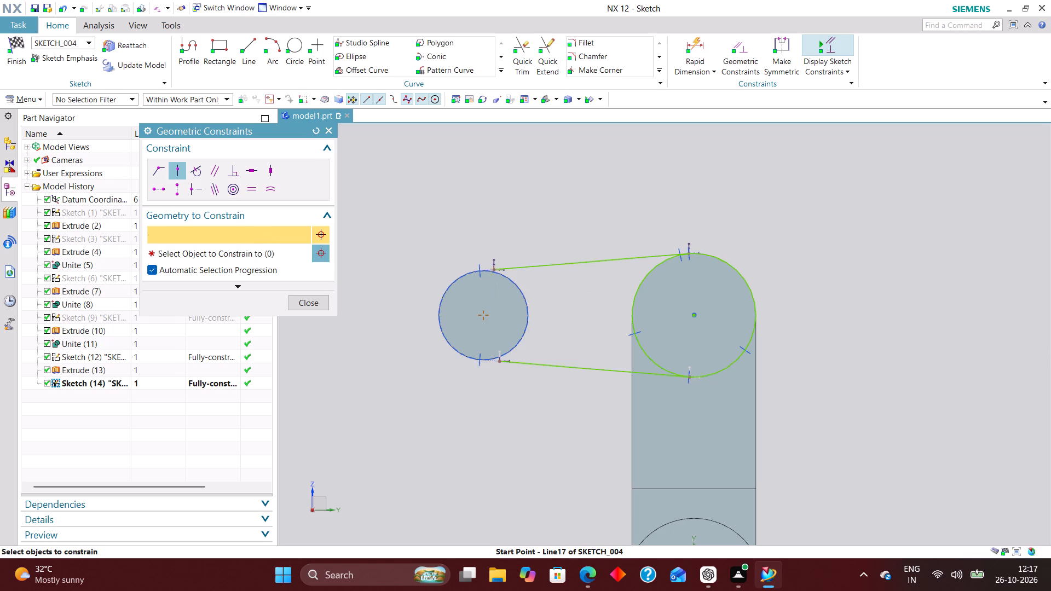
pyautogui.click(504, 278)
pyautogui.click(500, 365)
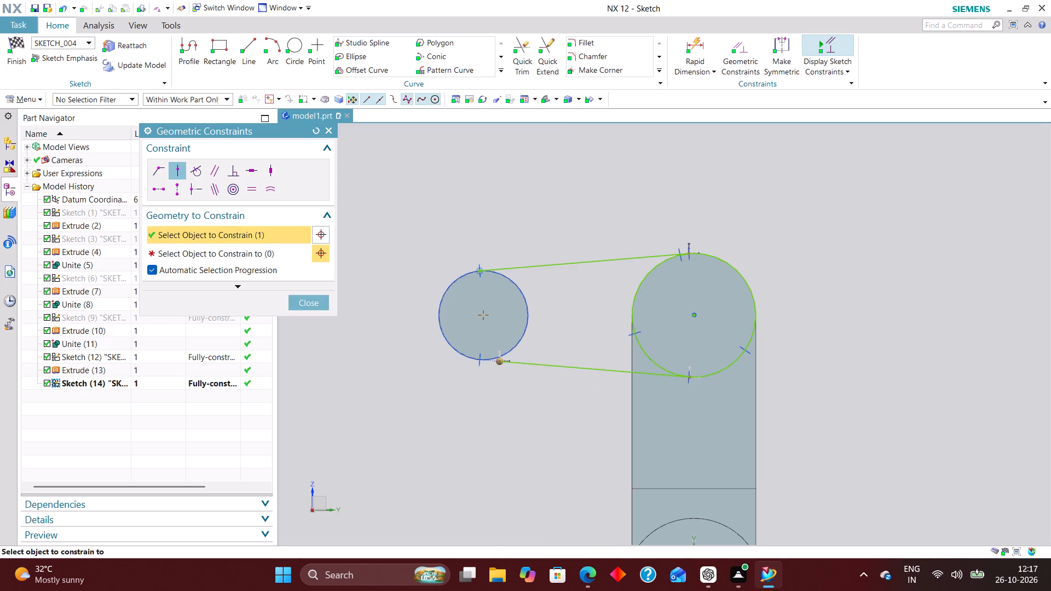
pyautogui.click(510, 351)
pyautogui.click(689, 382)
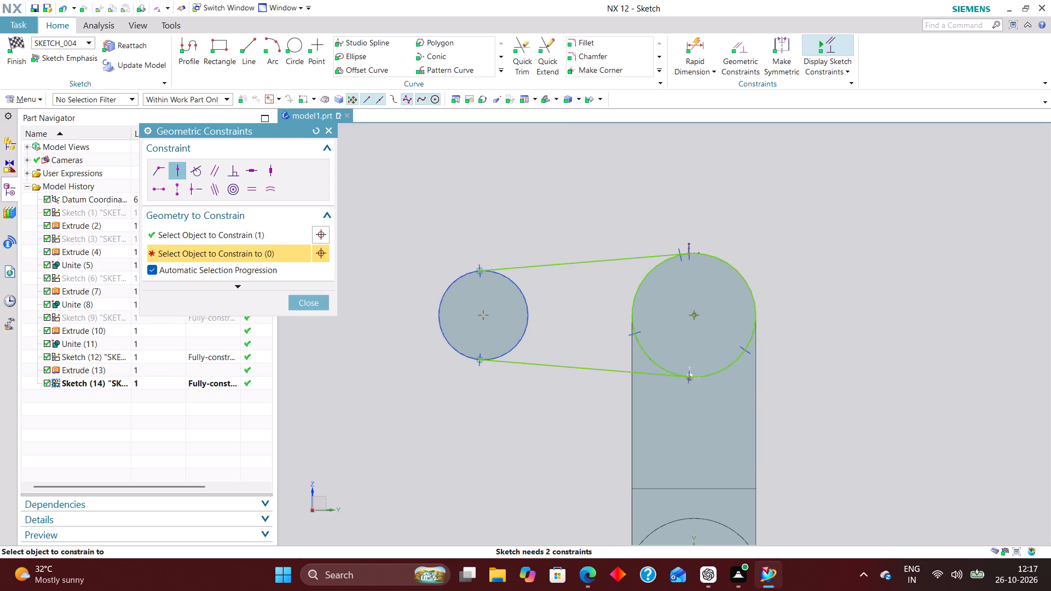
pyautogui.click(711, 379)
pyautogui.click(689, 251)
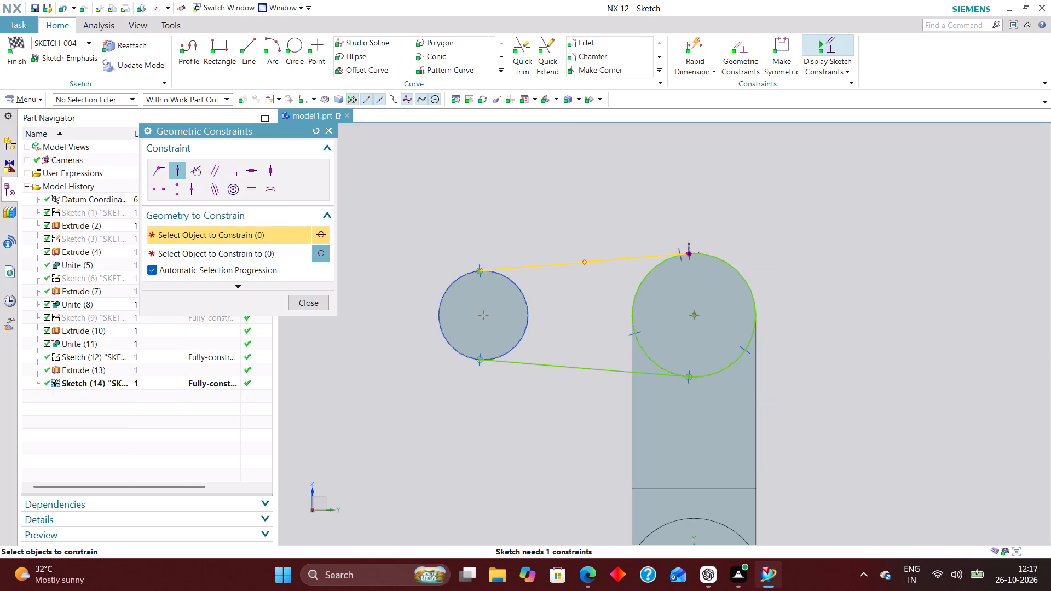
pyautogui.click(709, 258)
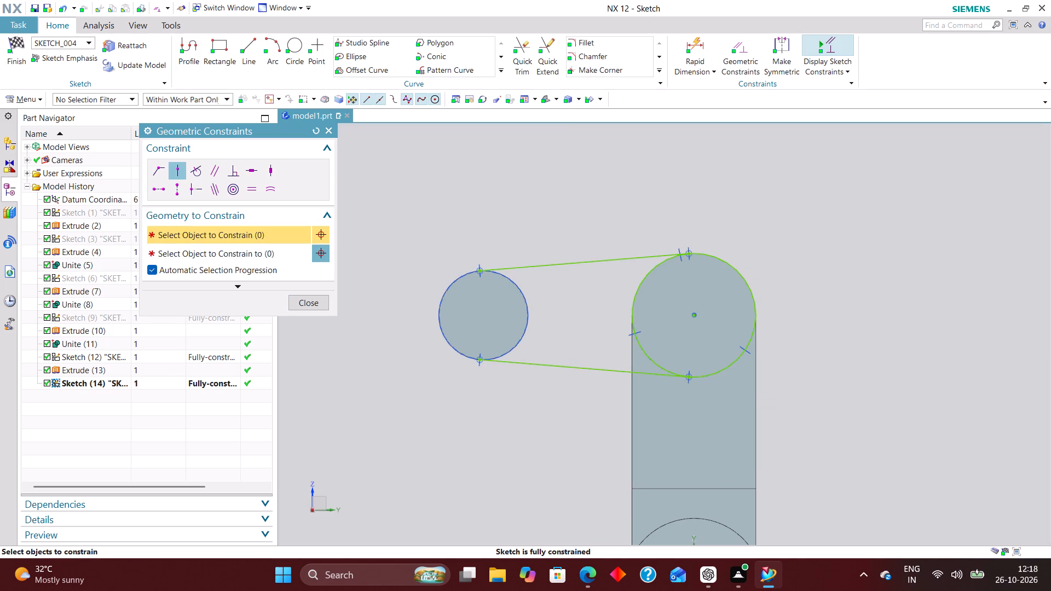
pyautogui.click(325, 304)
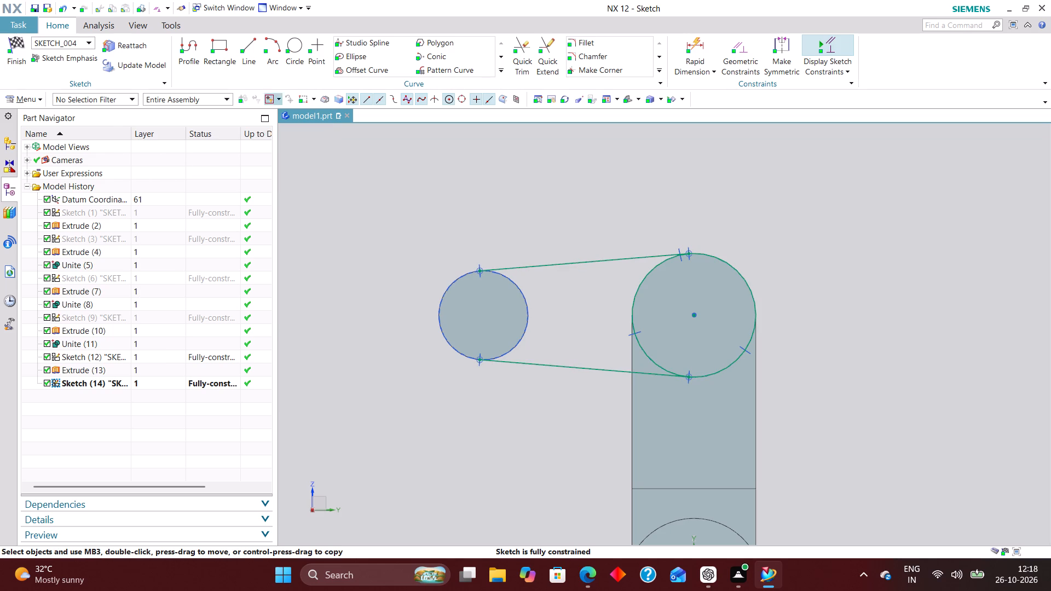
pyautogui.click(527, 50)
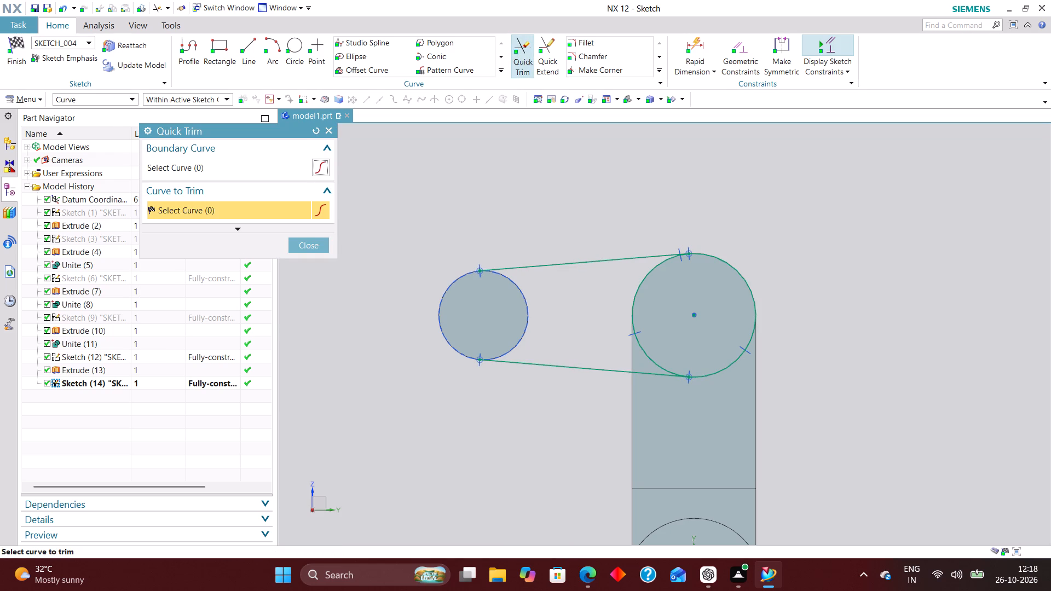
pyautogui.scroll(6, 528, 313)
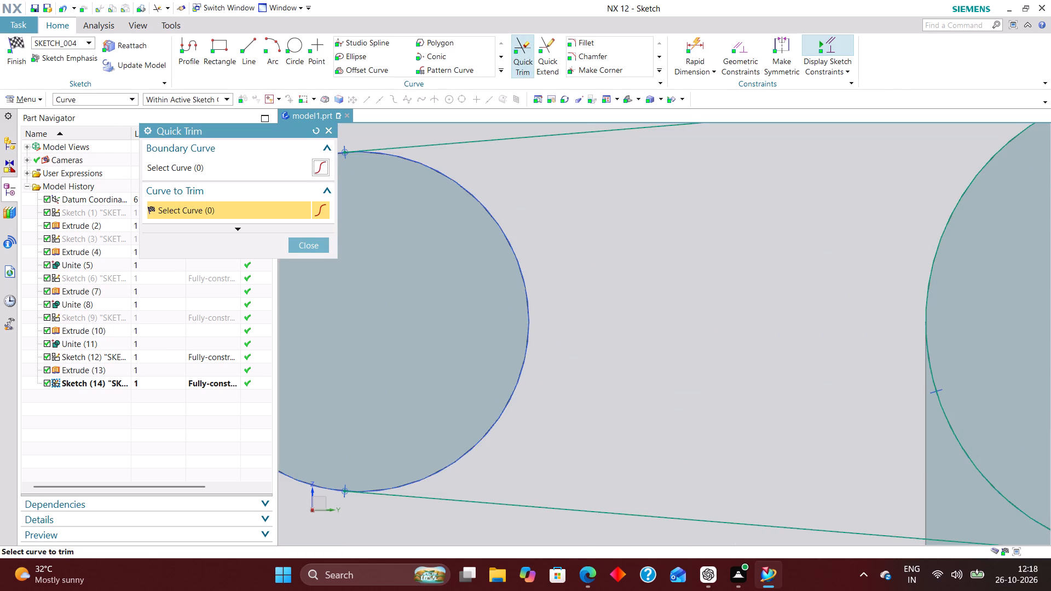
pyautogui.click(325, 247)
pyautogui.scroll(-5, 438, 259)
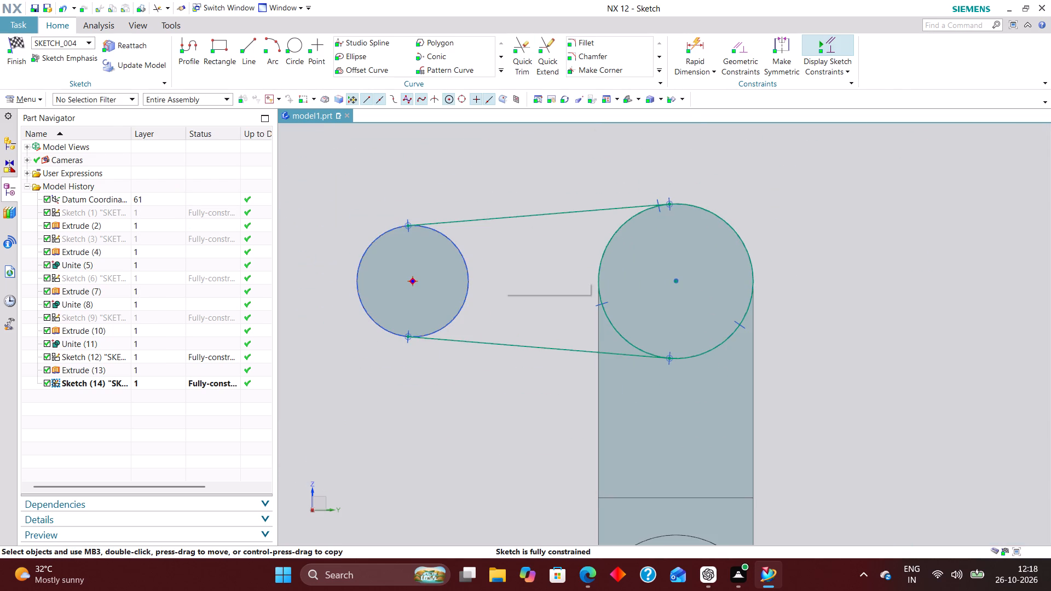
# Hide the main bracket body and the small end cylinder so that only the sketch curves are shown.
pyautogui.moveTo(663, 402); pyautogui.dragTo(659, 474, button='right')
pyautogui.moveTo(430, 268); pyautogui.dragTo(420, 286, button='right')
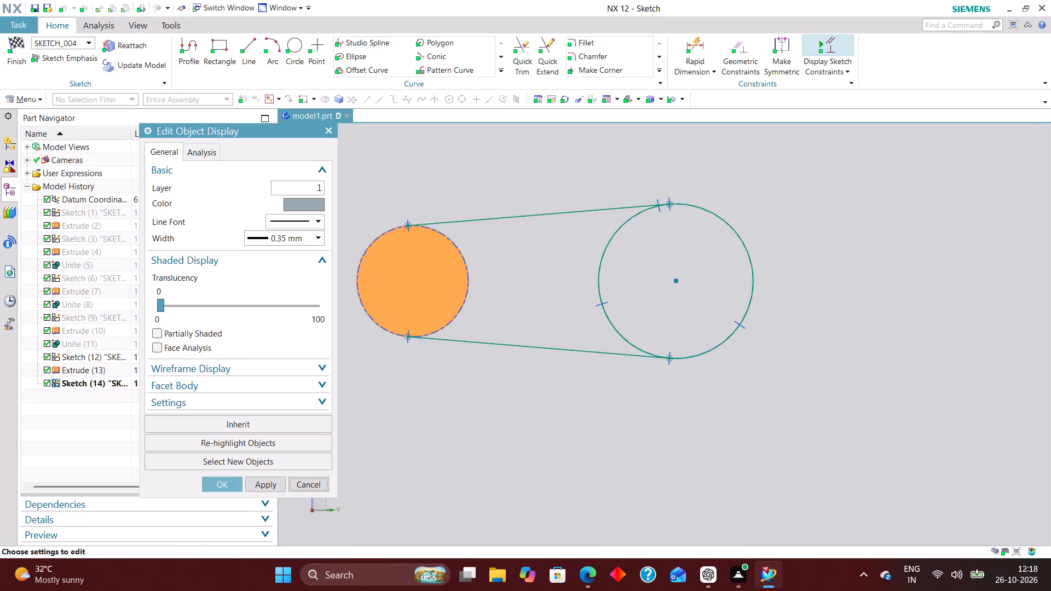
pyautogui.click(312, 484)
pyautogui.moveTo(422, 247); pyautogui.dragTo(423, 321, button='right')
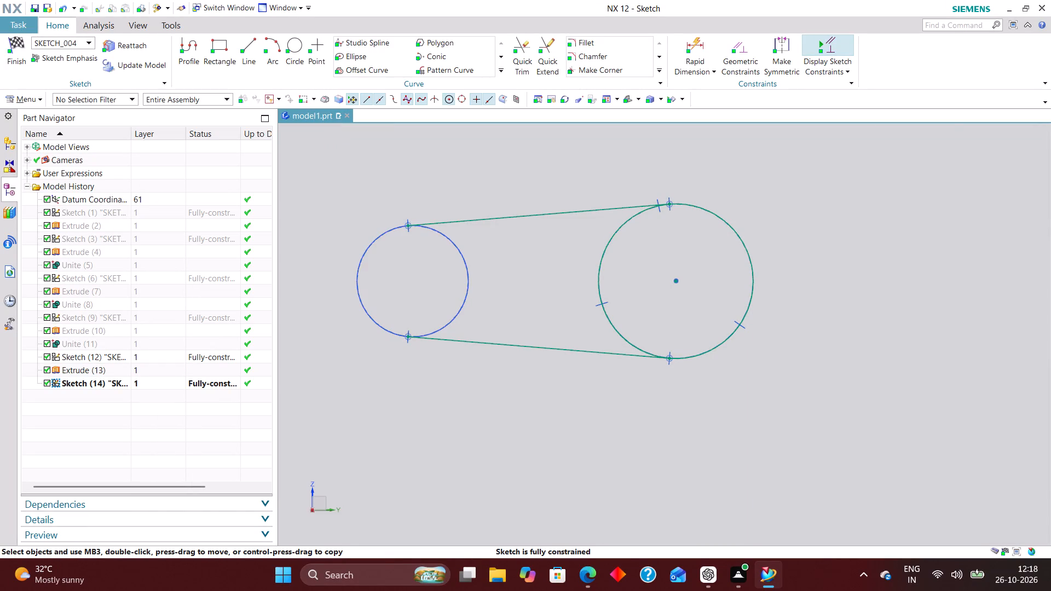
# Examine in the model history which sketch and extrude the small circle belongs to.
pyautogui.scroll(5, 457, 280)
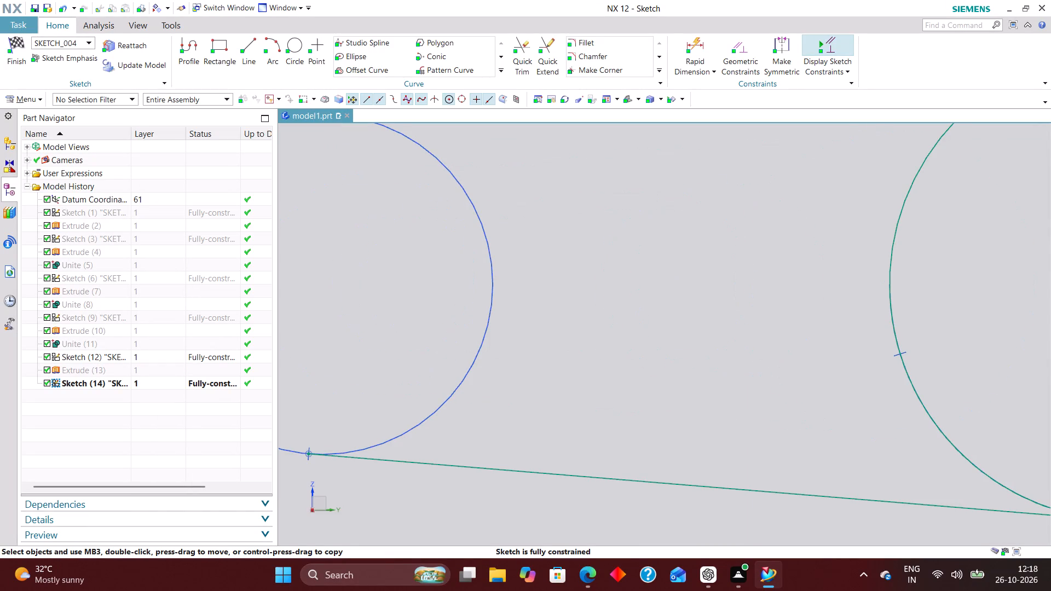
pyautogui.scroll(-6, 476, 283)
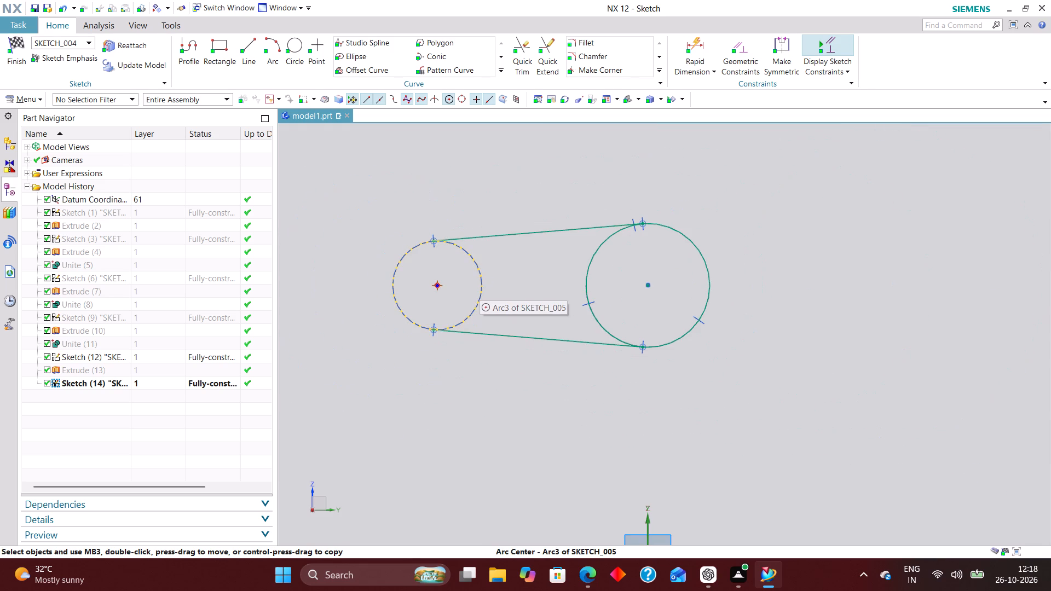
pyautogui.rightClick(482, 282)
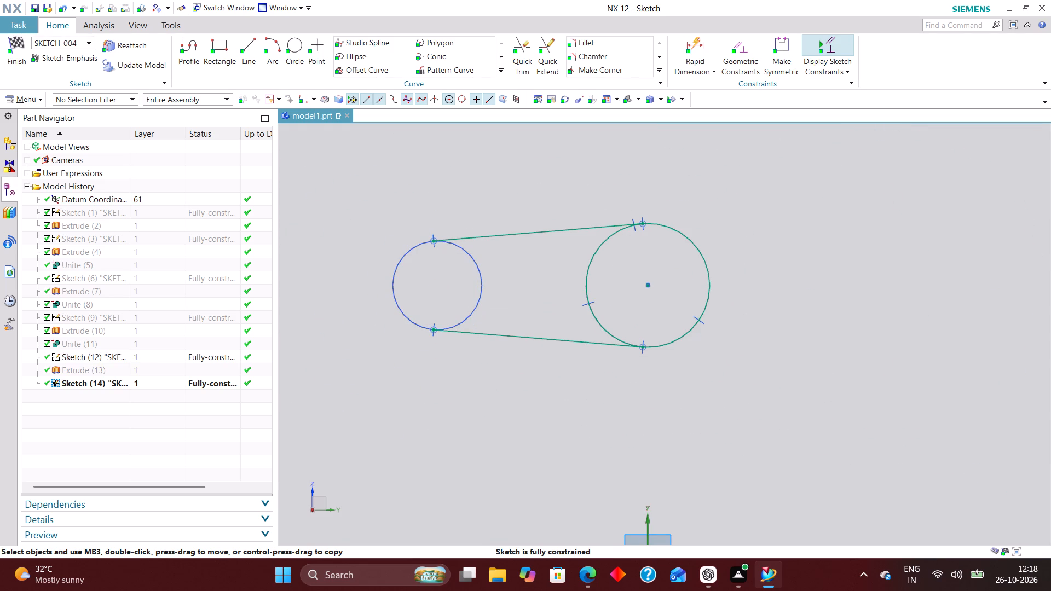
pyautogui.click(74, 358)
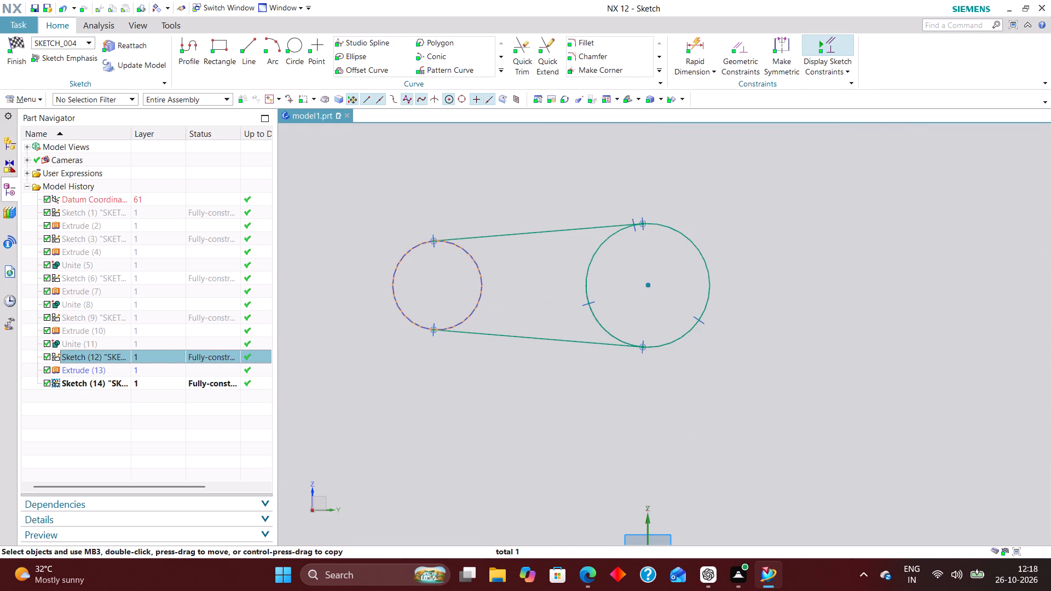
pyautogui.click(86, 342)
pyautogui.click(106, 358)
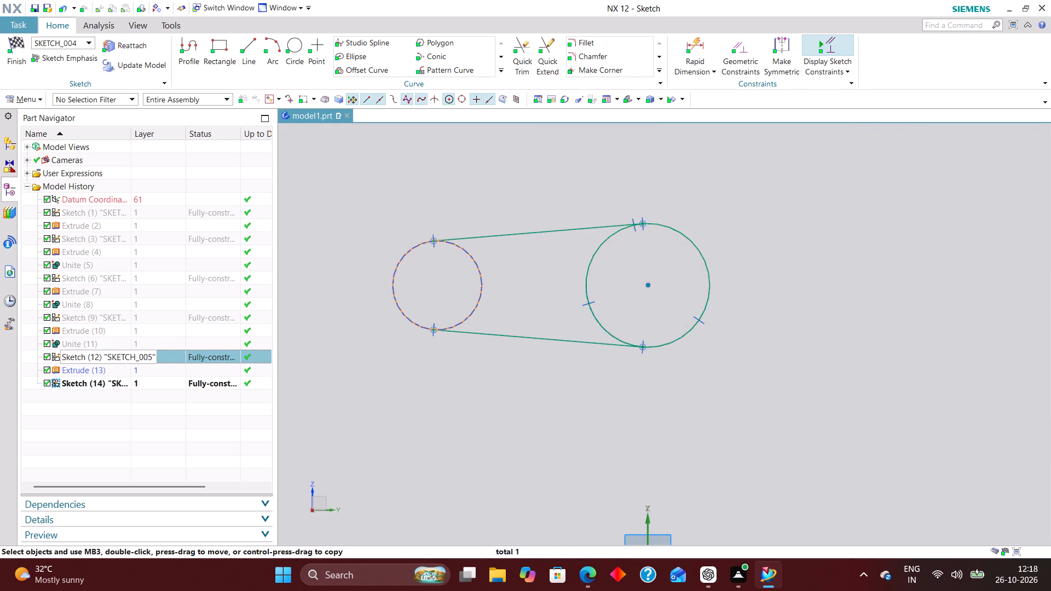
pyautogui.click(109, 369)
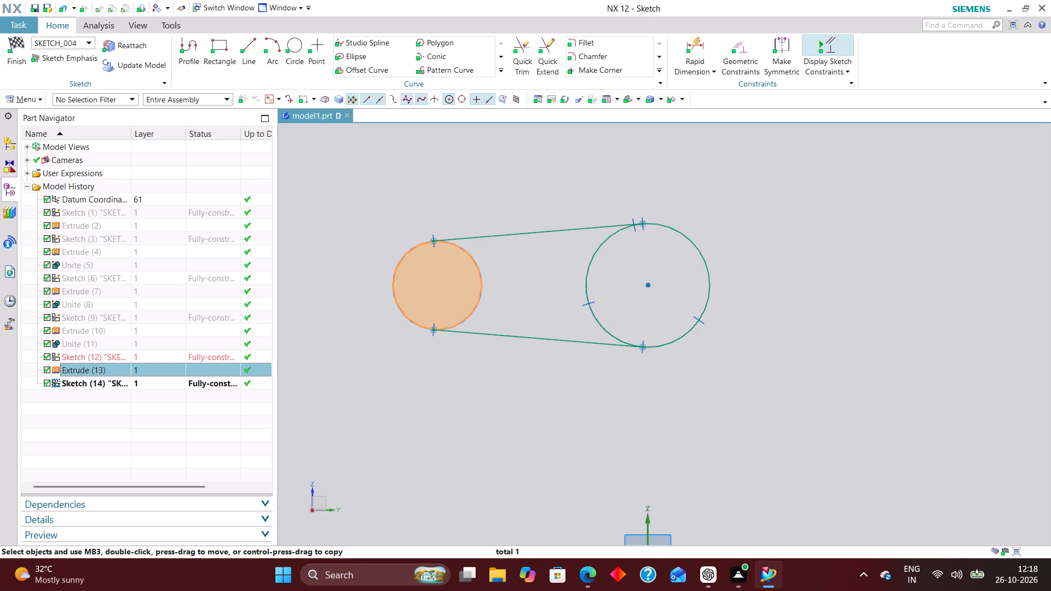
pyautogui.click(114, 386)
pyautogui.click(118, 368)
pyautogui.click(119, 364)
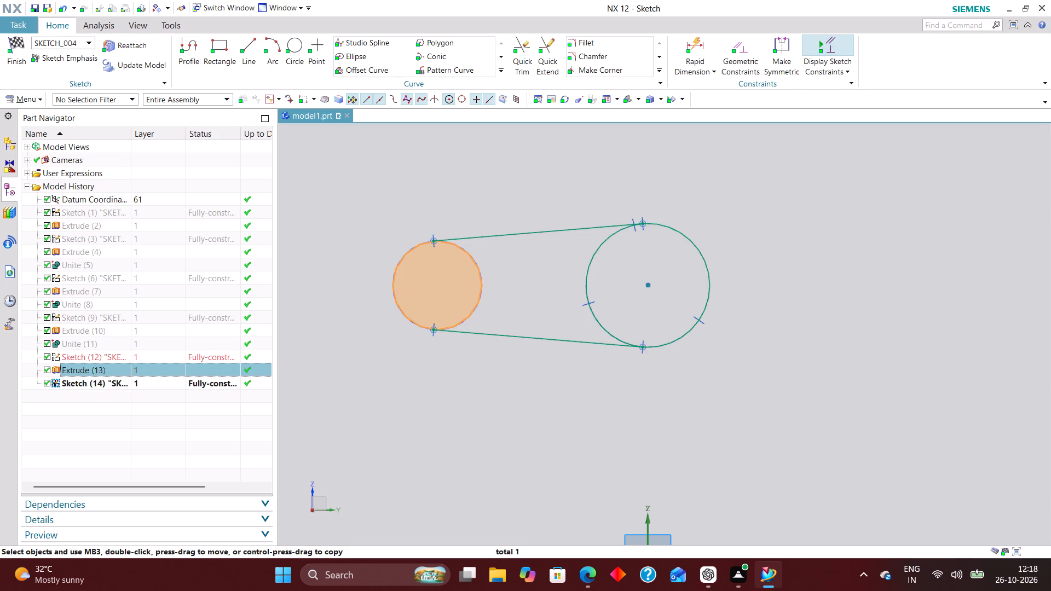
pyautogui.click(133, 355)
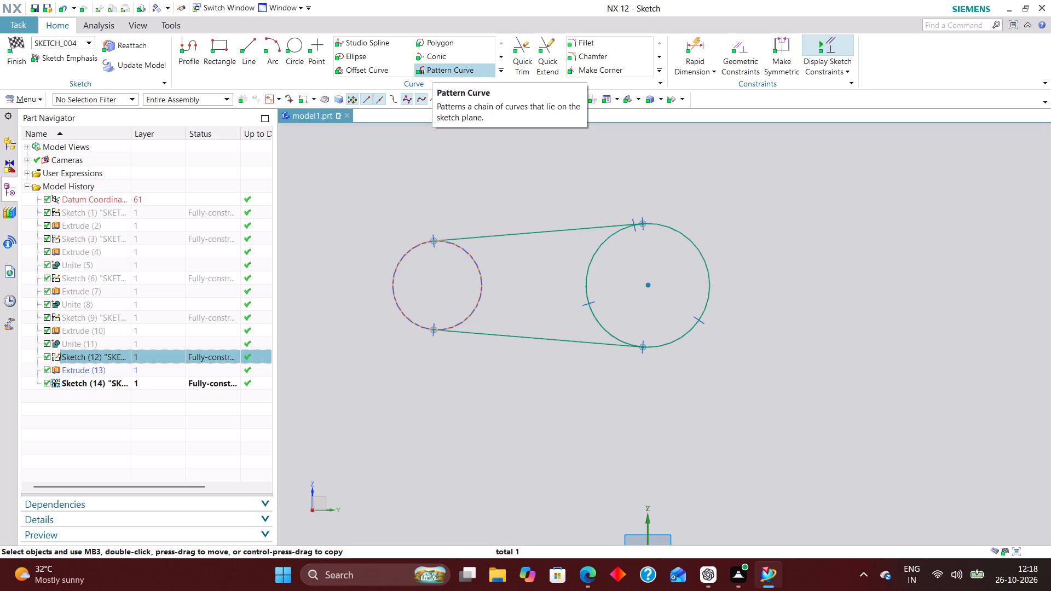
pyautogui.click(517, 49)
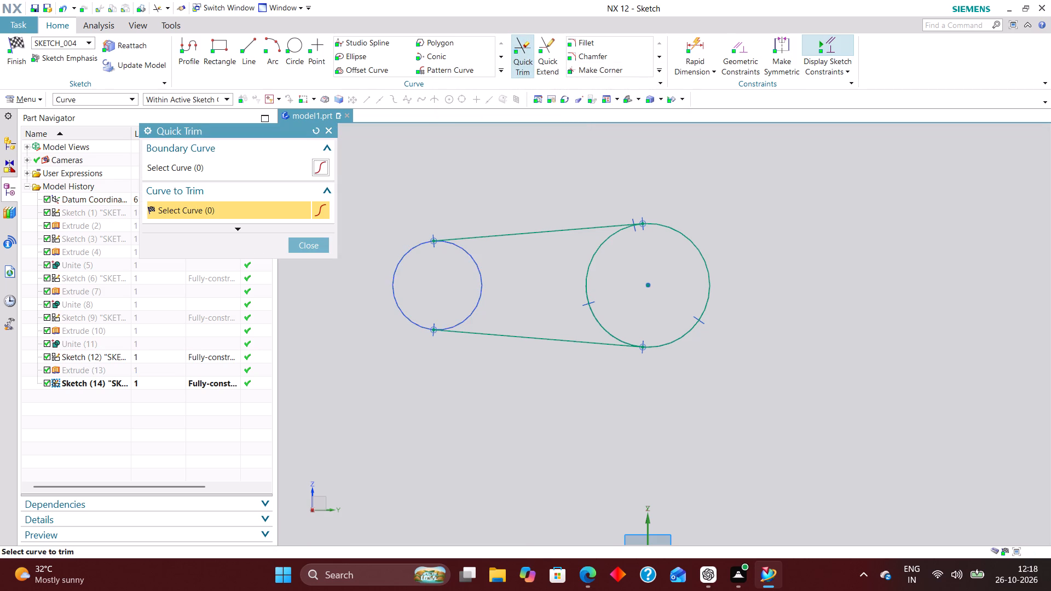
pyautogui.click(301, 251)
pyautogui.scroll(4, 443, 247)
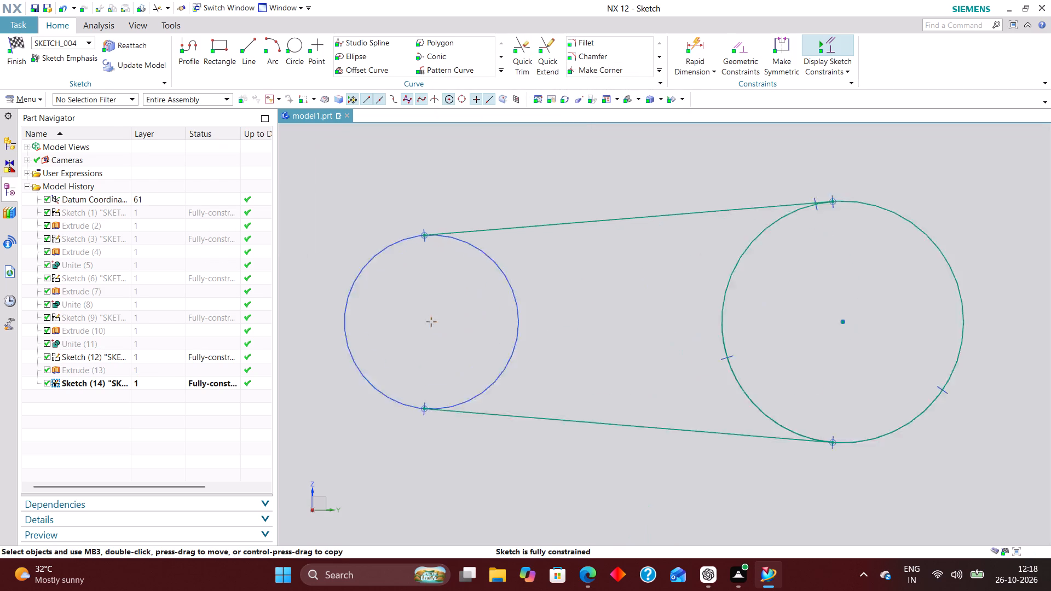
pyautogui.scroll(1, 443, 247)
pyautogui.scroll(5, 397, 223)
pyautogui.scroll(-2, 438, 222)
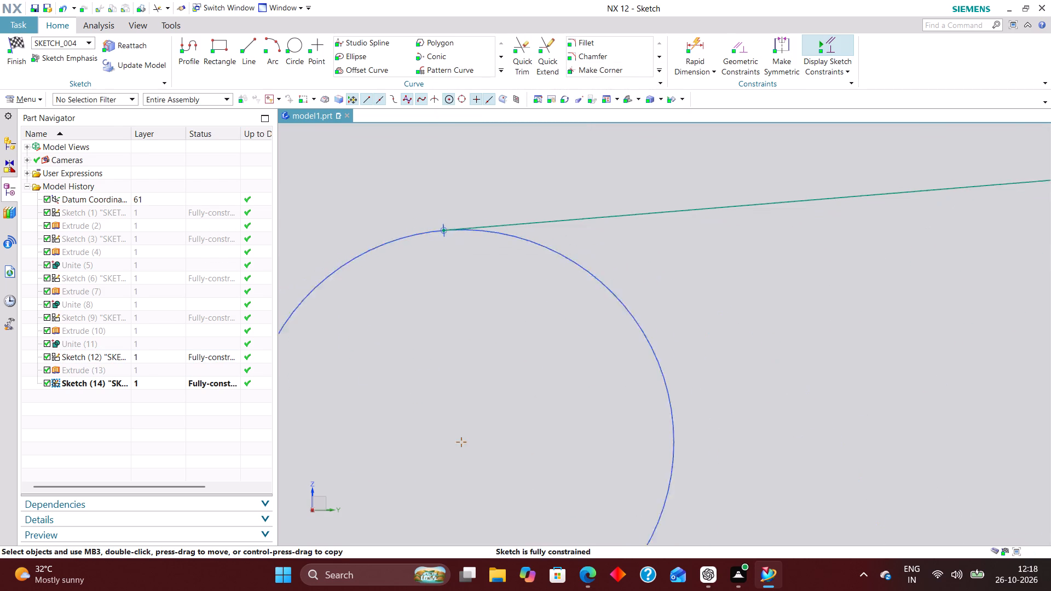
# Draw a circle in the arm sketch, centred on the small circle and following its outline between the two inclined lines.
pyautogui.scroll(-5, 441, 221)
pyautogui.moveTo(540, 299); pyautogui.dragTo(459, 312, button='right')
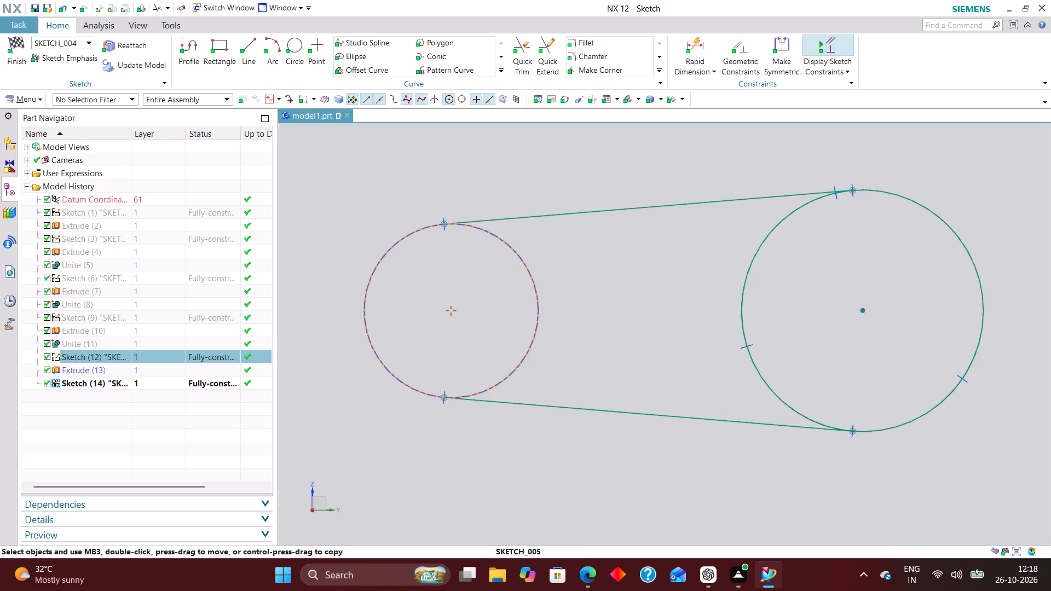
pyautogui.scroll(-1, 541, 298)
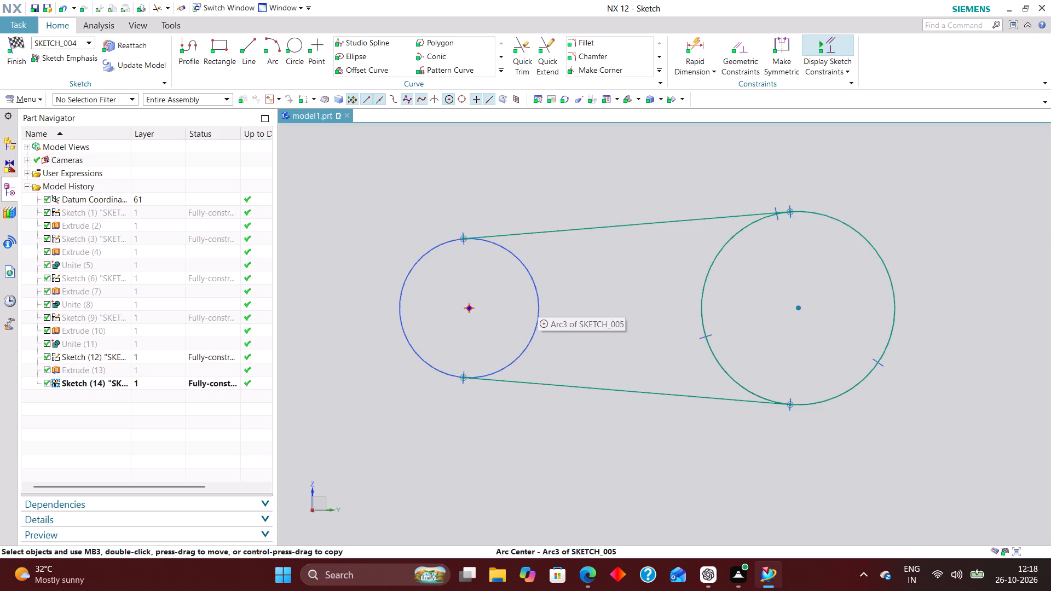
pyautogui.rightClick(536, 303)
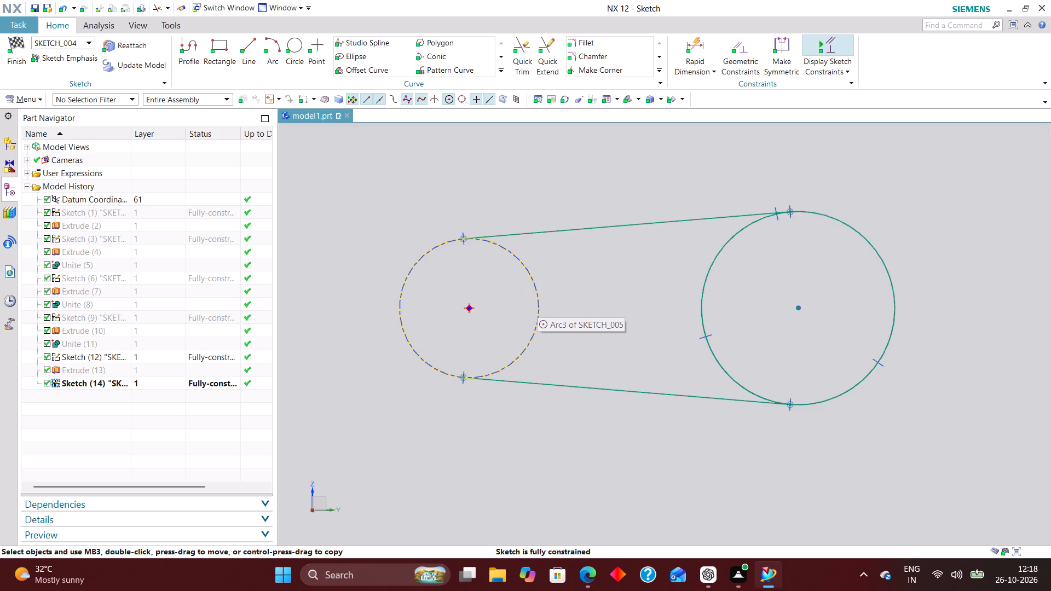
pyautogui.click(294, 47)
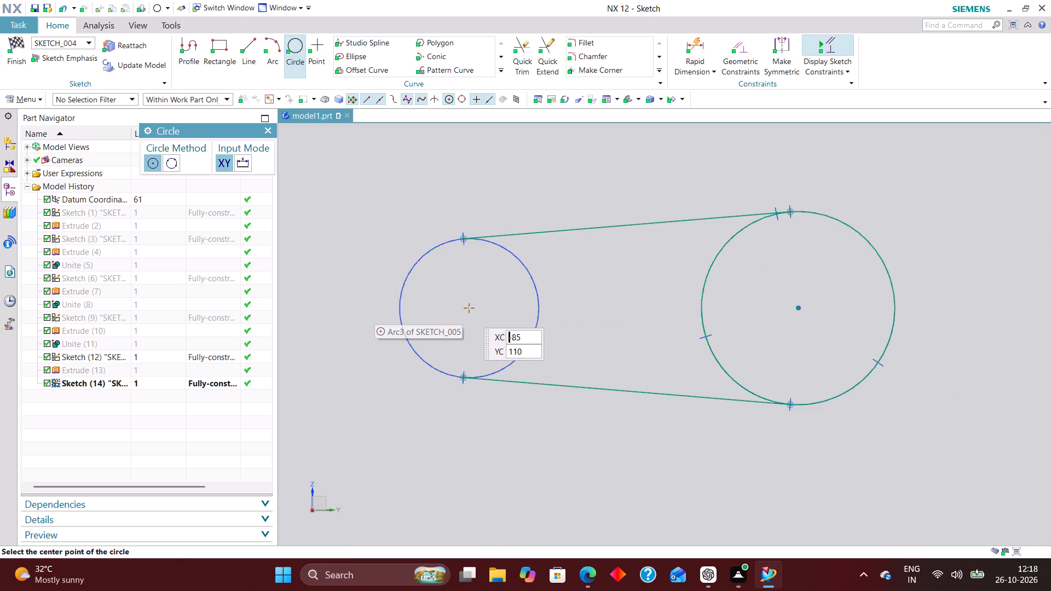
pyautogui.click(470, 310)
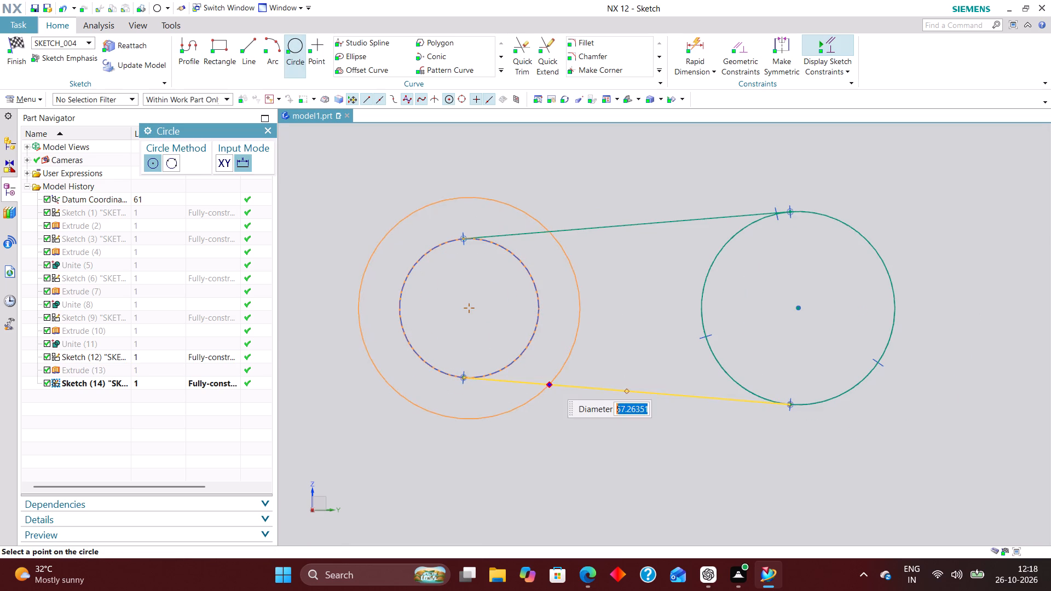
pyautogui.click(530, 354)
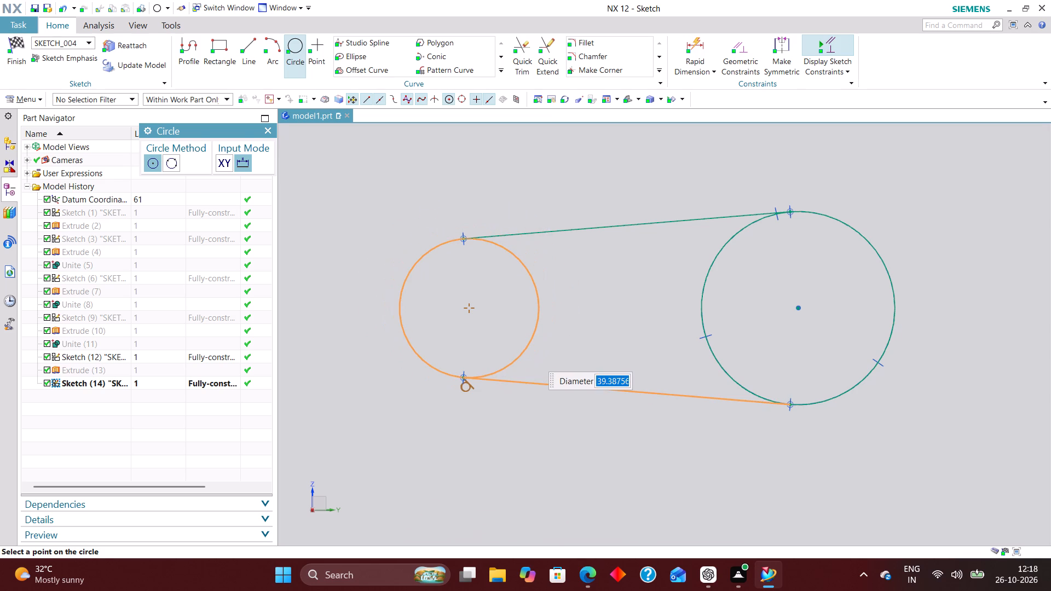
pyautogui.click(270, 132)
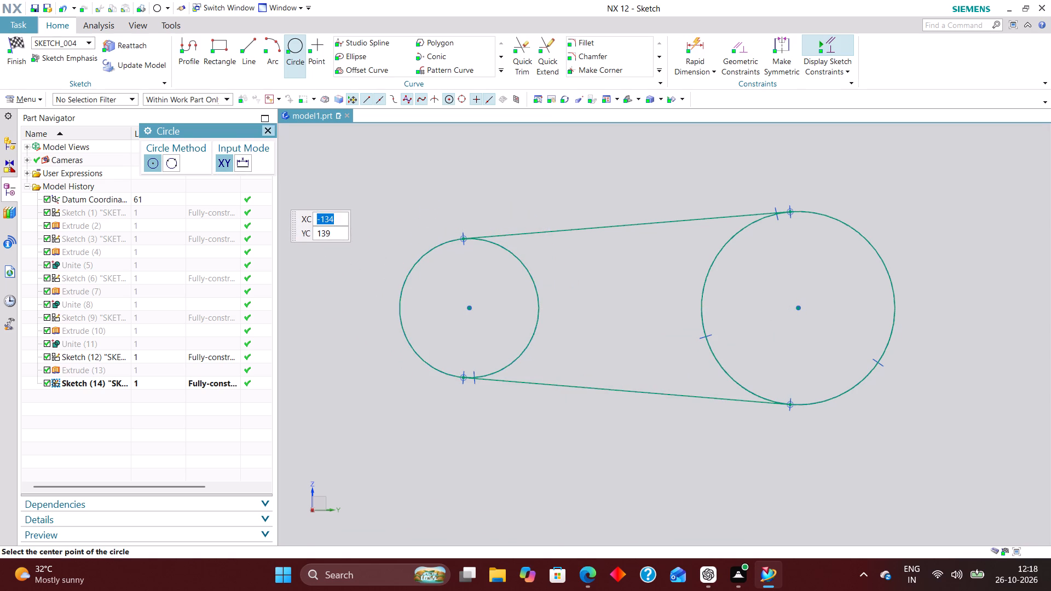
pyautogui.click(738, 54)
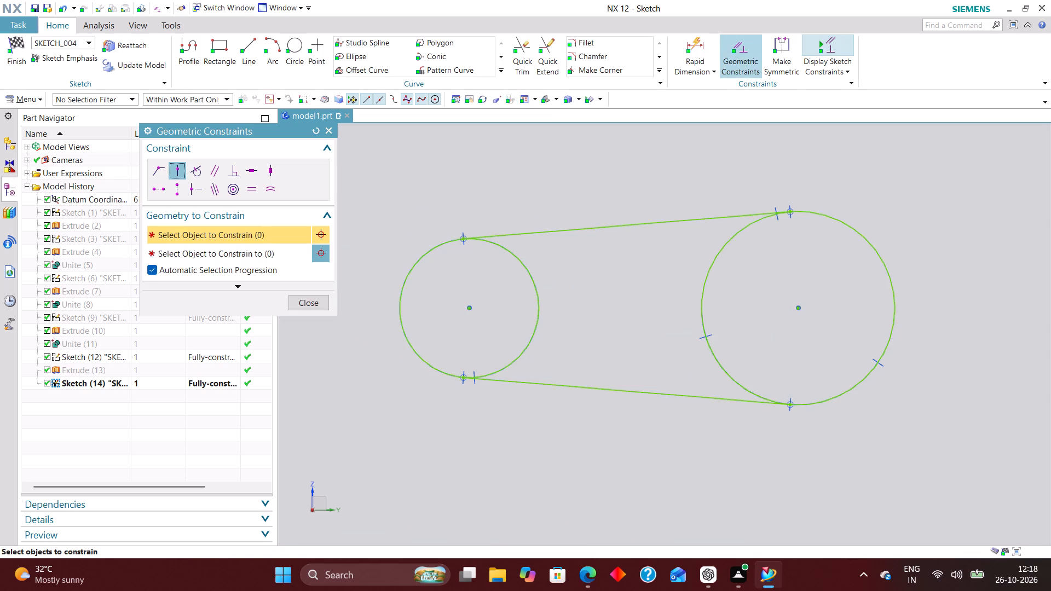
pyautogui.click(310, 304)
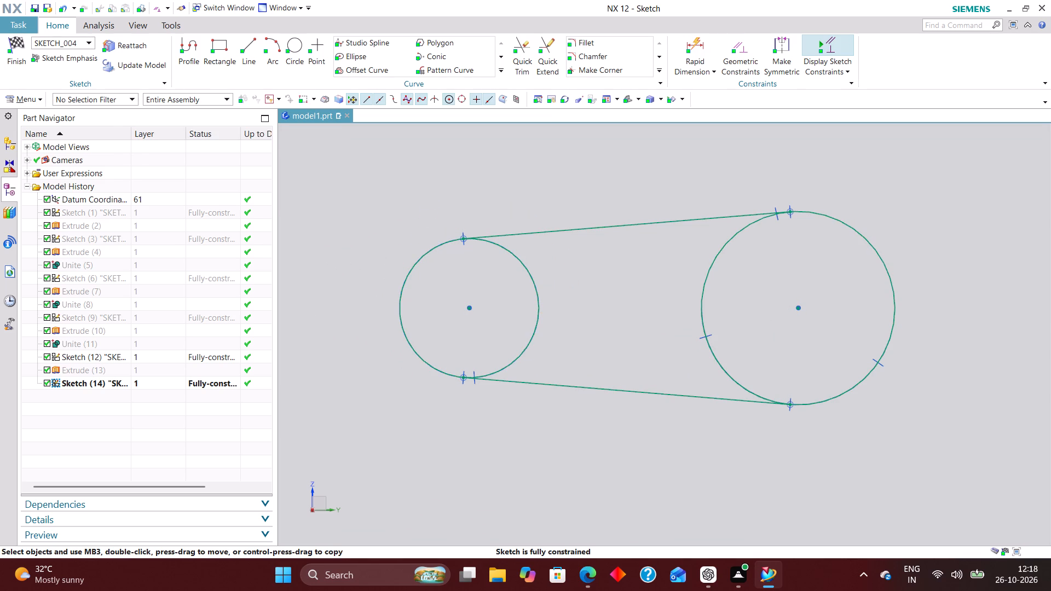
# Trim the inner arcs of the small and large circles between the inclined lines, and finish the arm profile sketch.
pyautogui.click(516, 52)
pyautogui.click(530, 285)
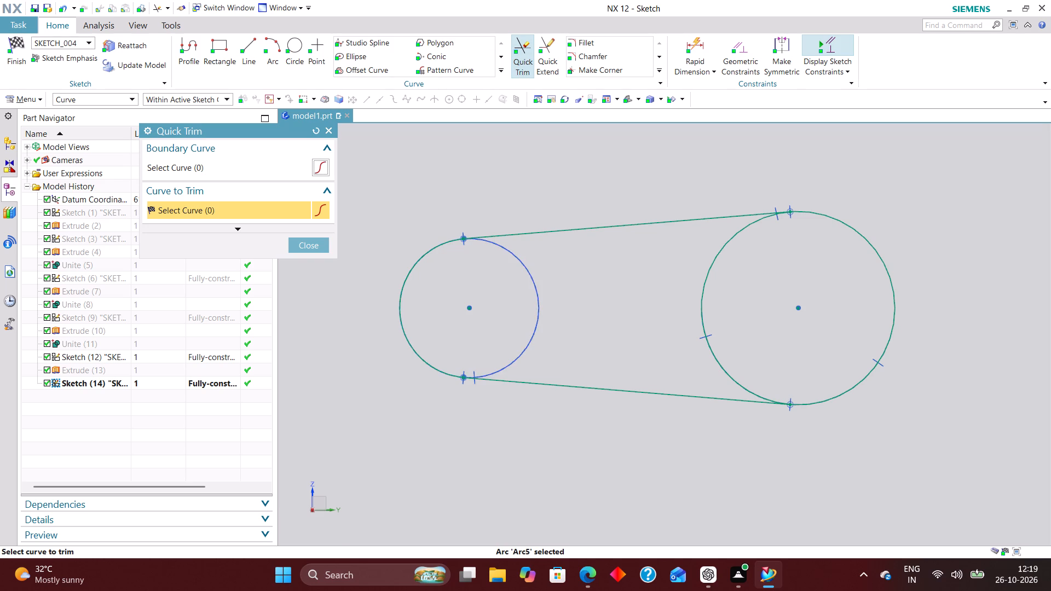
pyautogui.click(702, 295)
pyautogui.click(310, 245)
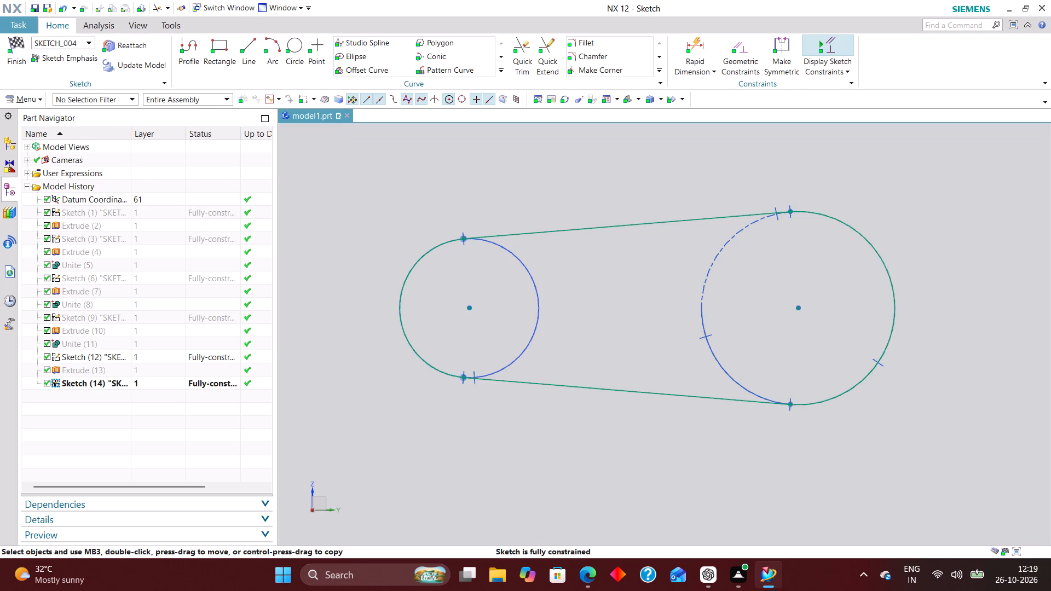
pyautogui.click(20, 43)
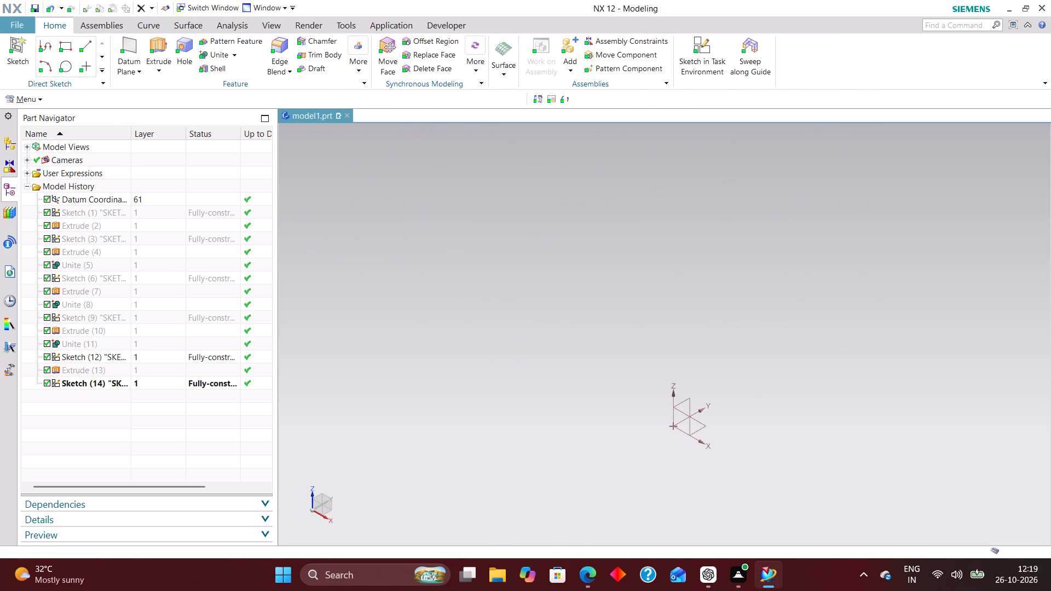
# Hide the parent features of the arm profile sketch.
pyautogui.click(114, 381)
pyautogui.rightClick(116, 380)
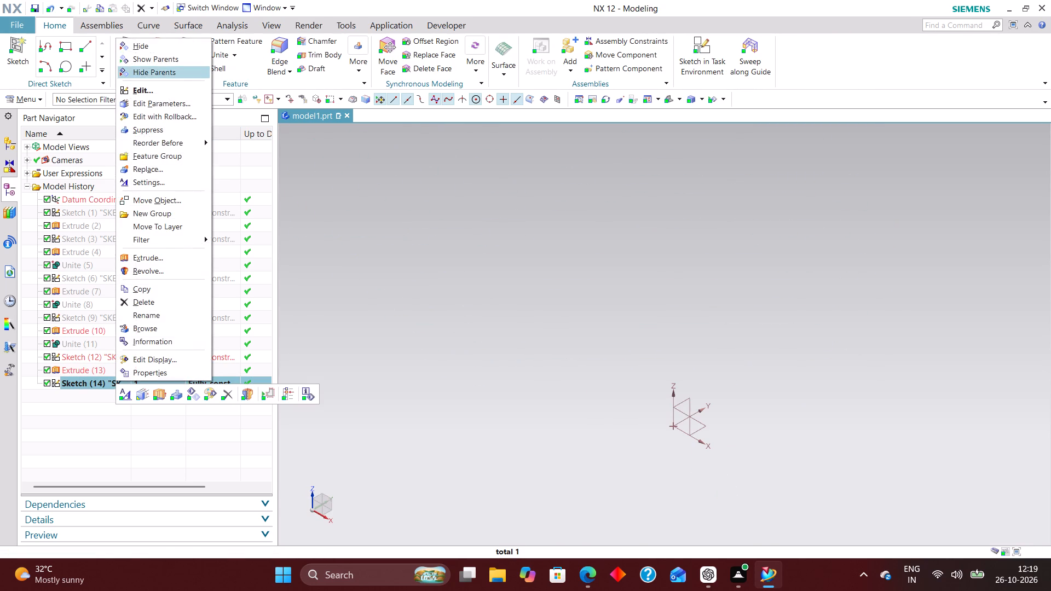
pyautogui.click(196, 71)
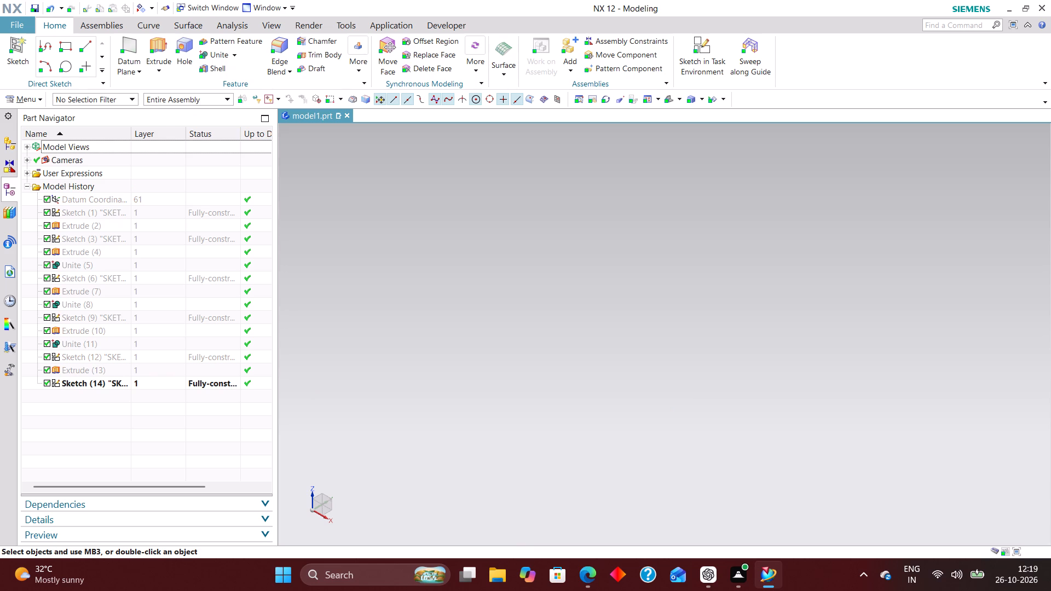
# Show the parent features of the arm profile sketch, bringing back the bracket body and the small end cylinder.
pyautogui.click(141, 383)
pyautogui.rightClick(142, 383)
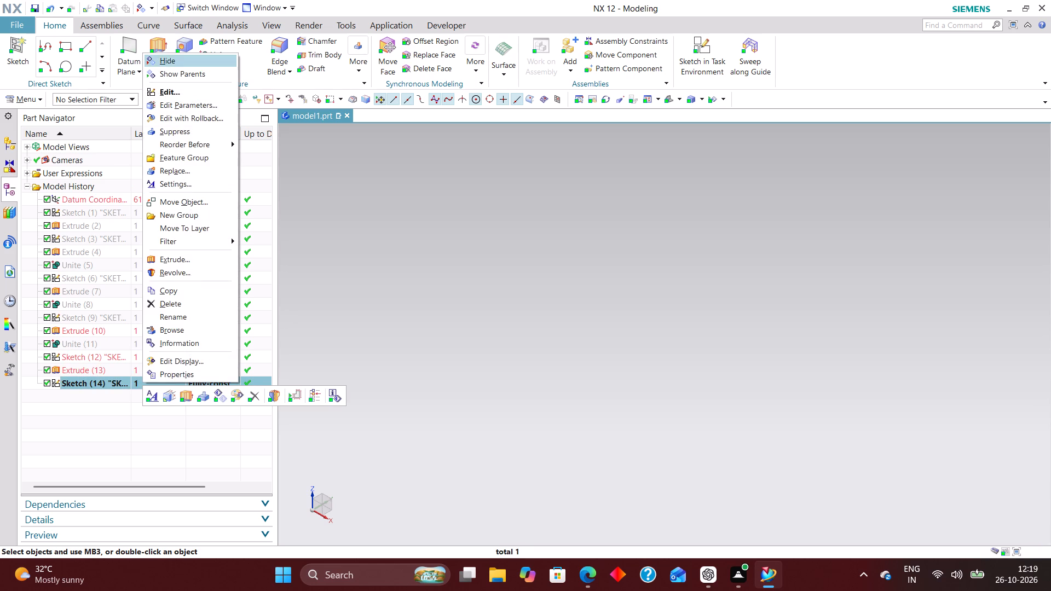
pyautogui.click(187, 69)
pyautogui.scroll(-7, 603, 287)
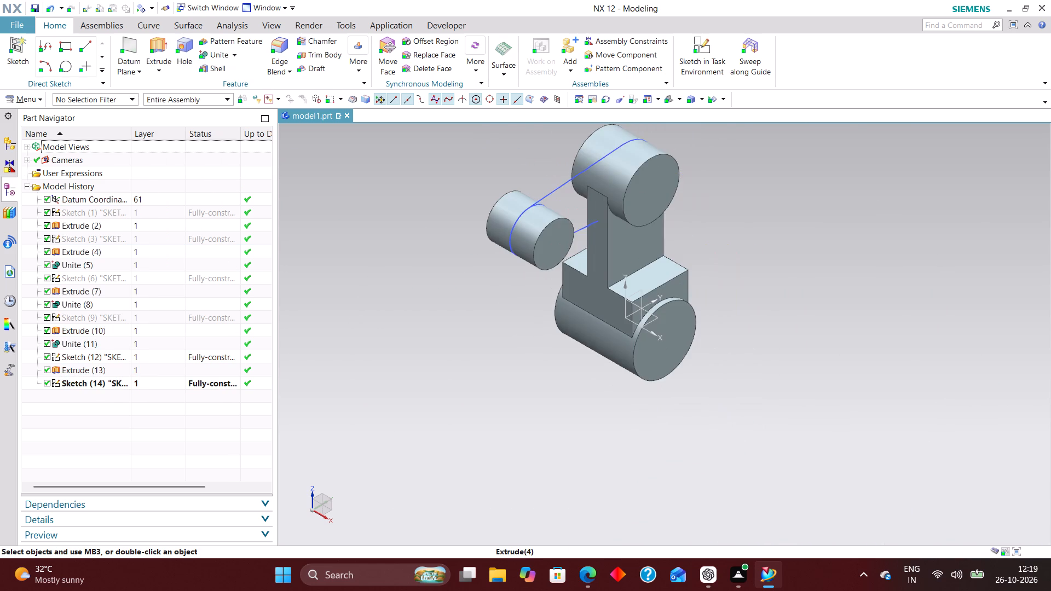
pyautogui.scroll(3, 620, 189)
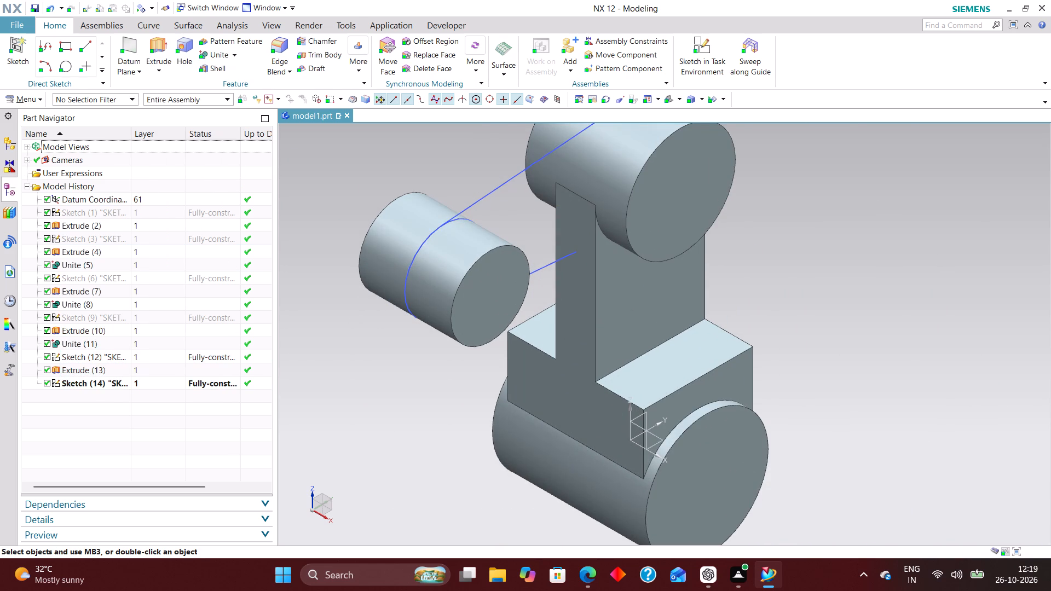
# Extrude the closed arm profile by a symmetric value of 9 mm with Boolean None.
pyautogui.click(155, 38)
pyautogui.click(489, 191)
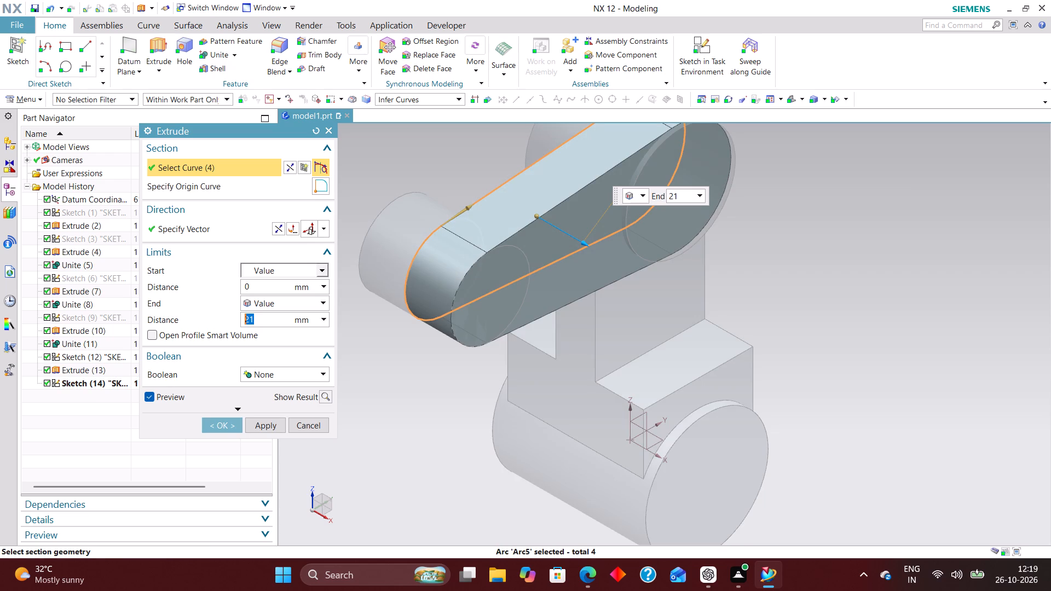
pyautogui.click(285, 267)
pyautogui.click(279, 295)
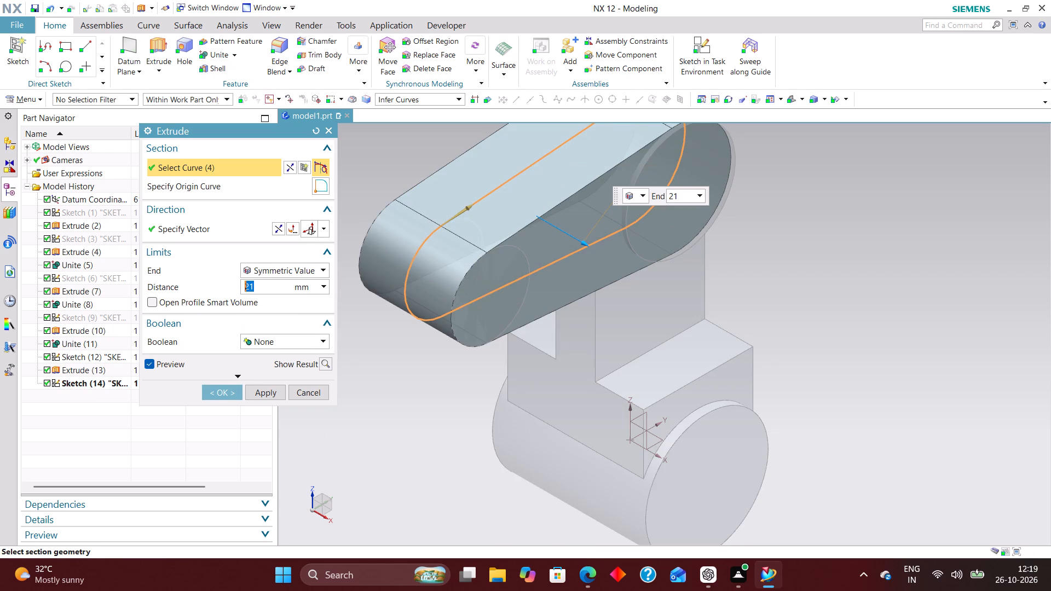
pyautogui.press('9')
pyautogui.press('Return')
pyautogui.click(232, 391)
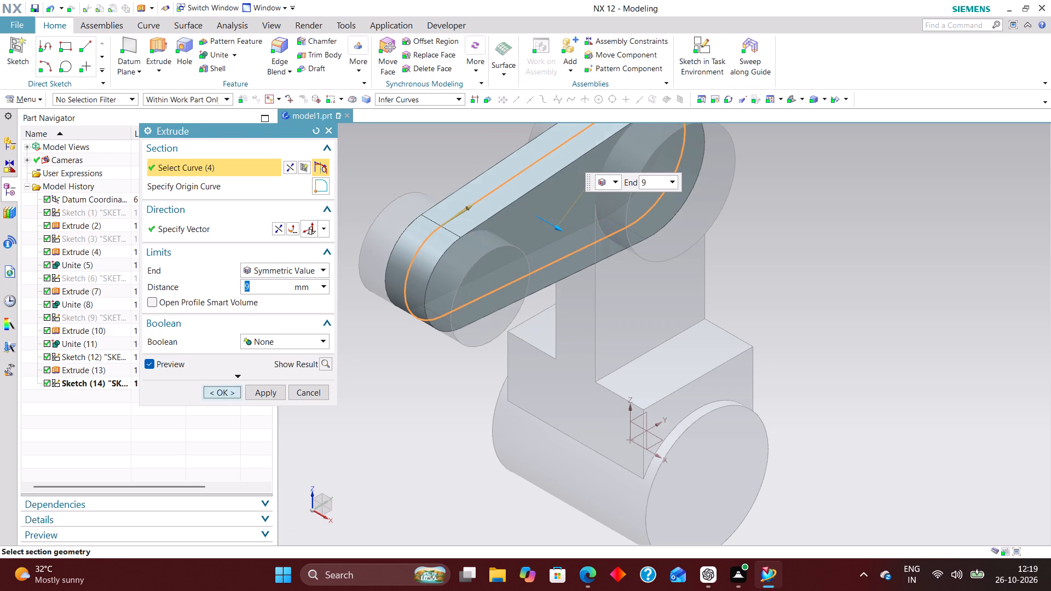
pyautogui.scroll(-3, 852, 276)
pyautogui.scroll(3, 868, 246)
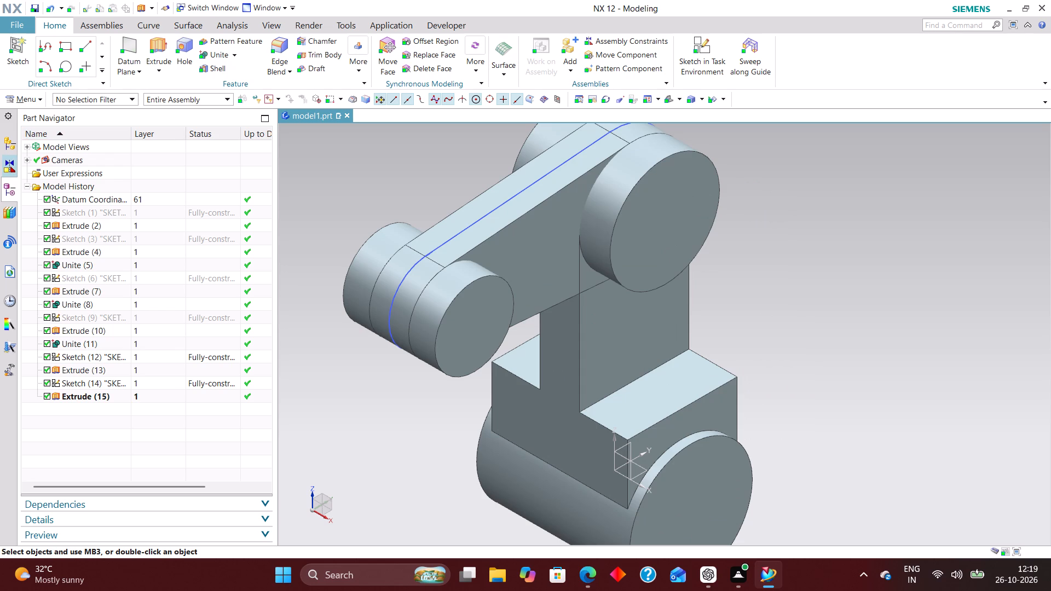
# Delete the arm profile sketch, Sketch (14), together with its dependent arm extrusion.
pyautogui.click(154, 383)
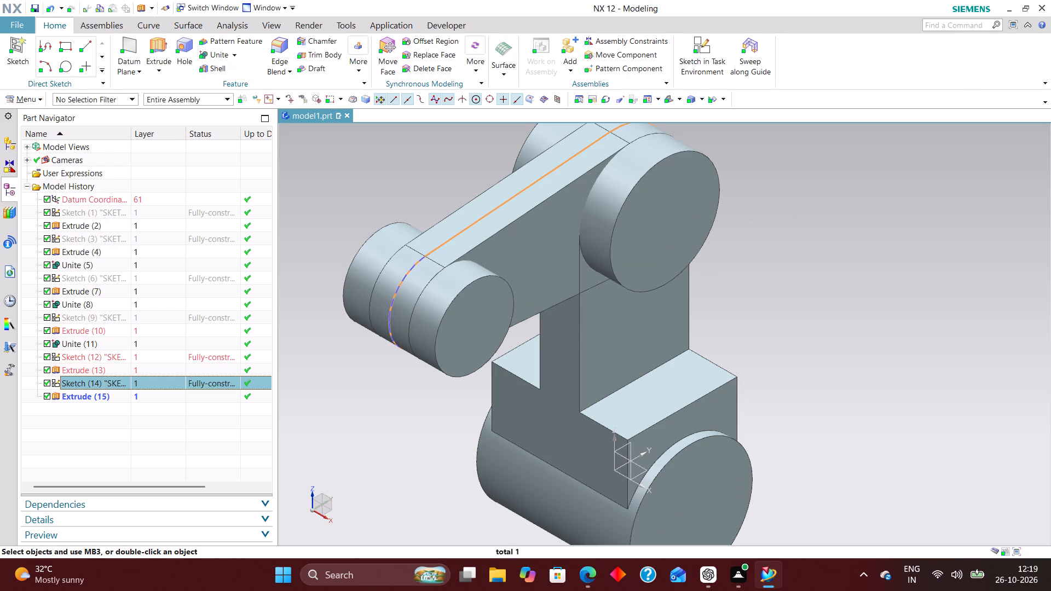
pyautogui.rightClick(154, 383)
pyautogui.click(265, 397)
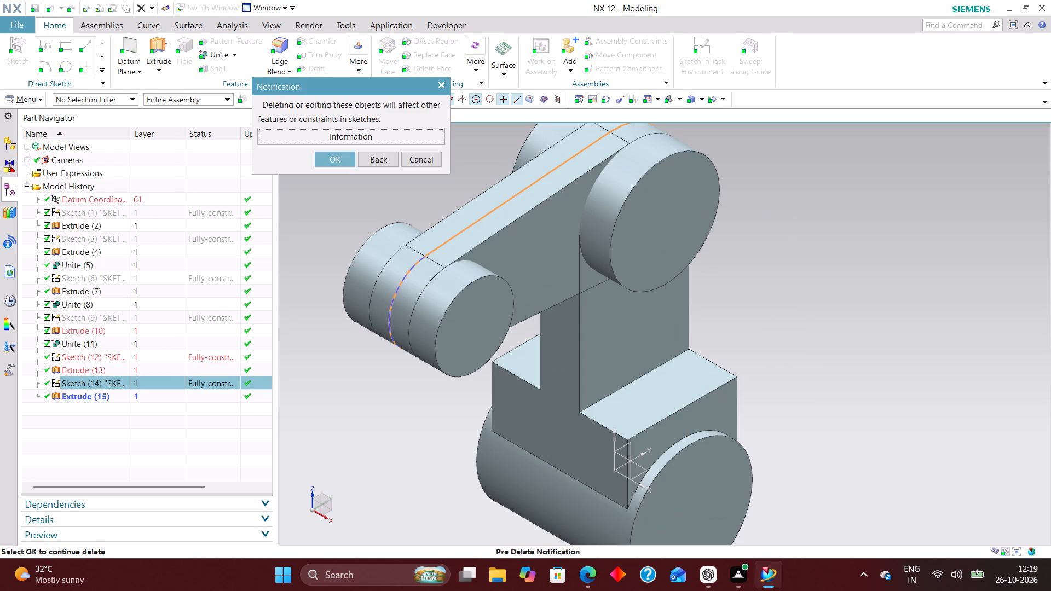
pyautogui.click(344, 160)
# Delete the small end cylinder's sketch, Sketch (12), together with its dependent extrusion.
pyautogui.click(145, 352)
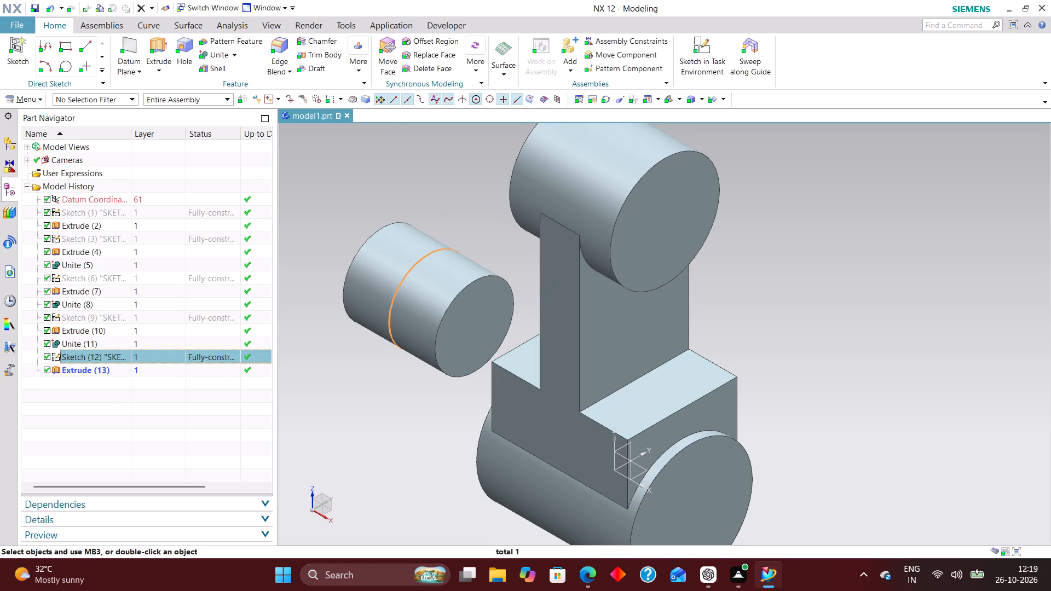
pyautogui.rightClick(145, 352)
pyautogui.click(253, 368)
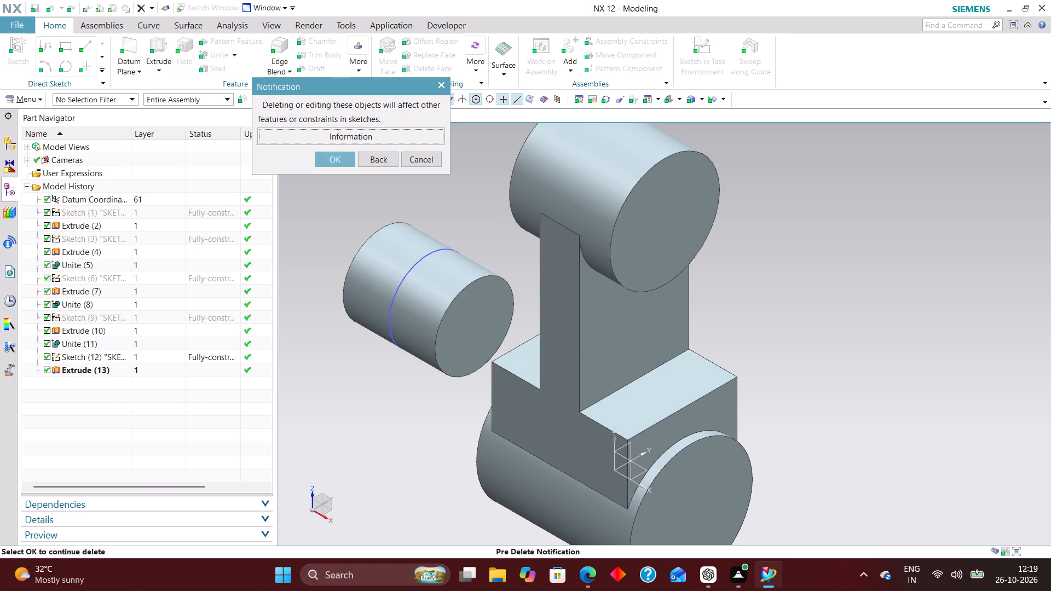
pyautogui.click(336, 156)
pyautogui.click(174, 346)
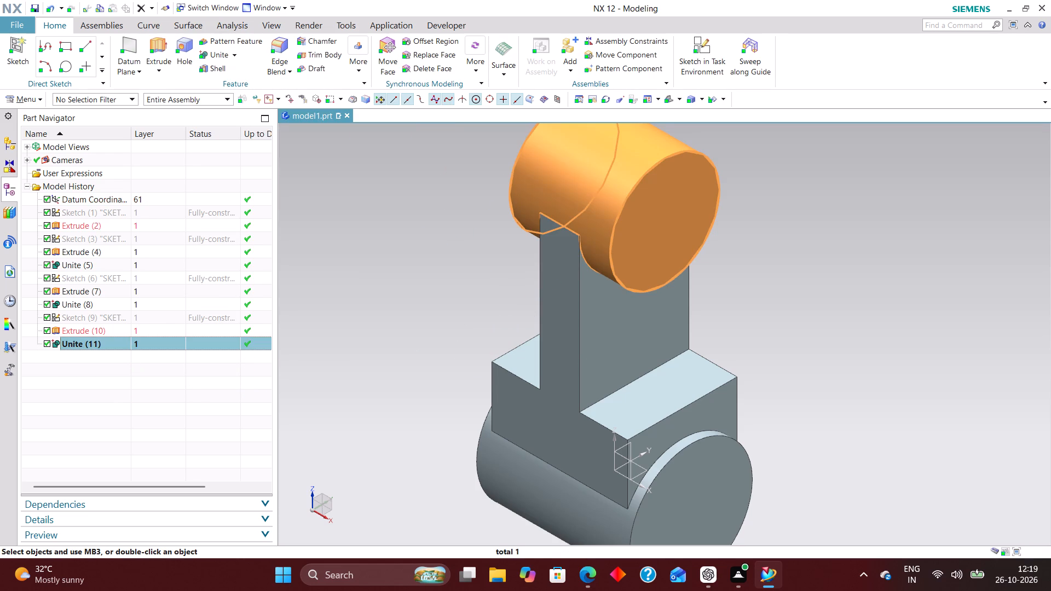
pyautogui.click(732, 297)
pyautogui.scroll(-4, 500, 277)
pyautogui.scroll(2, 502, 277)
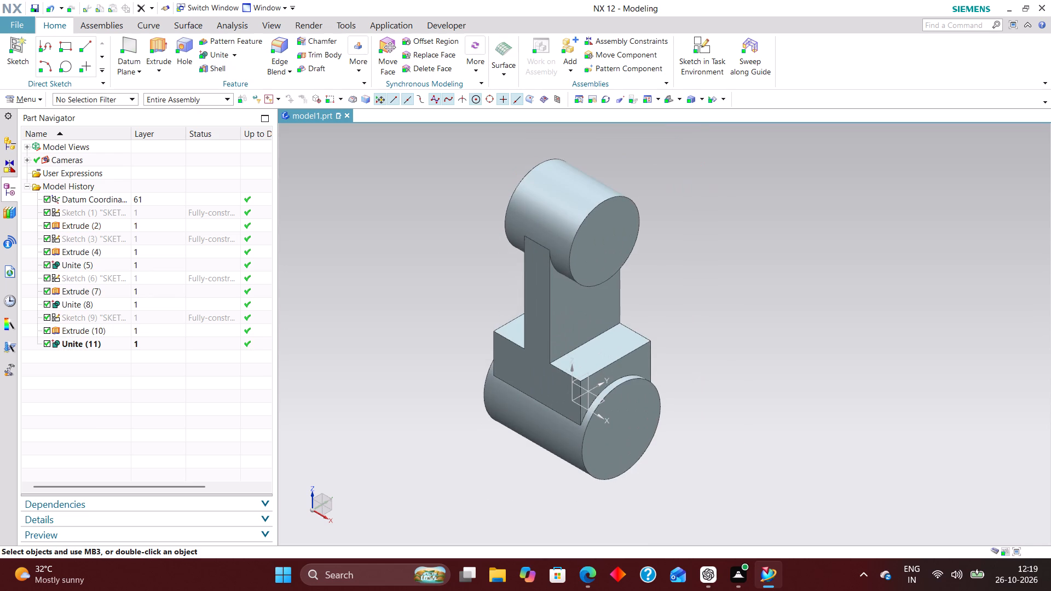
# Create a sketch in the task environment on the XZ plane of the datum coordinate system.
pyautogui.click(692, 46)
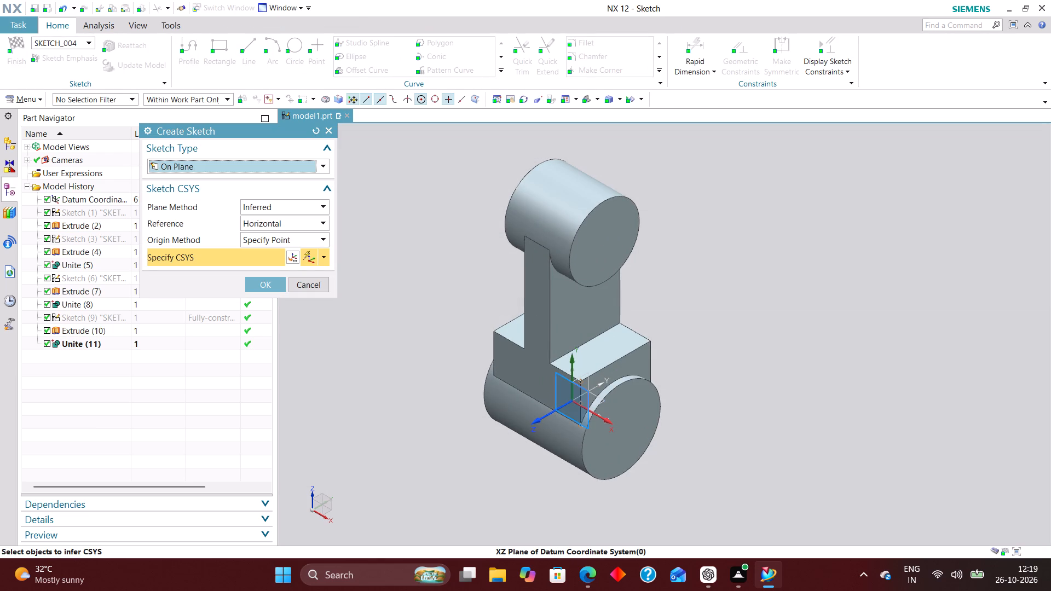
pyautogui.click(586, 389)
pyautogui.click(265, 282)
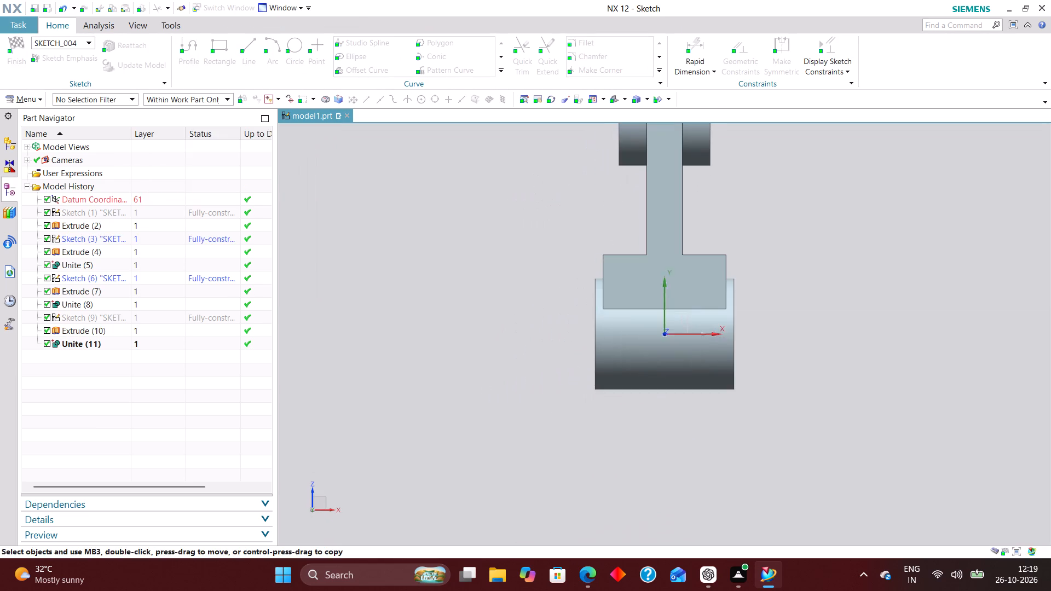
pyautogui.scroll(-2, 492, 391)
pyautogui.scroll(2, 706, 343)
# Draw a rectangle overlapping the underside of the lower cylinder, and constrain its top edge's midpoint onto the vertical axis.
pyautogui.click(216, 46)
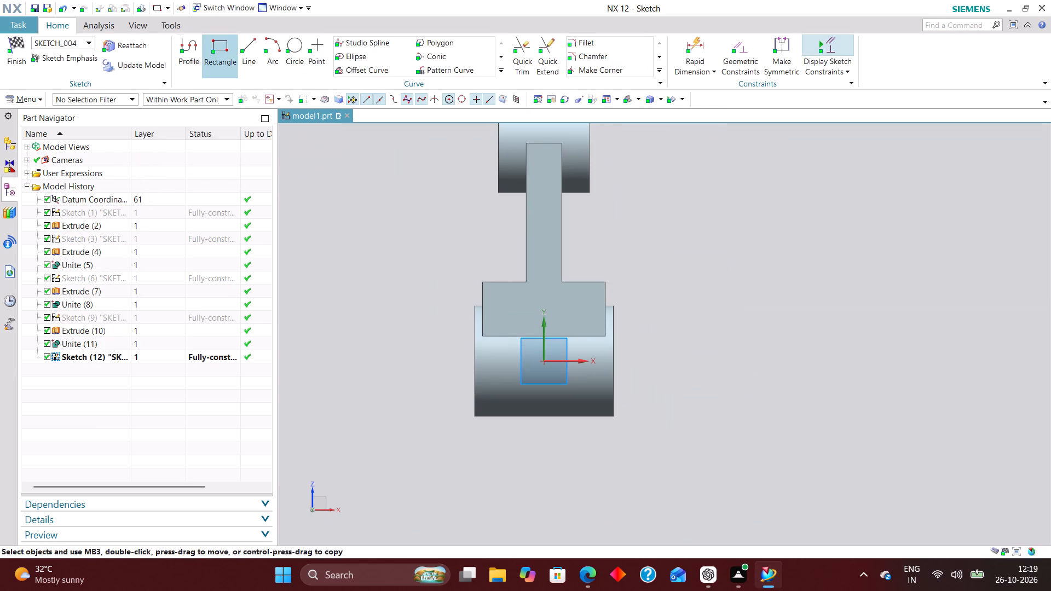
pyautogui.click(513, 378)
pyautogui.click(582, 477)
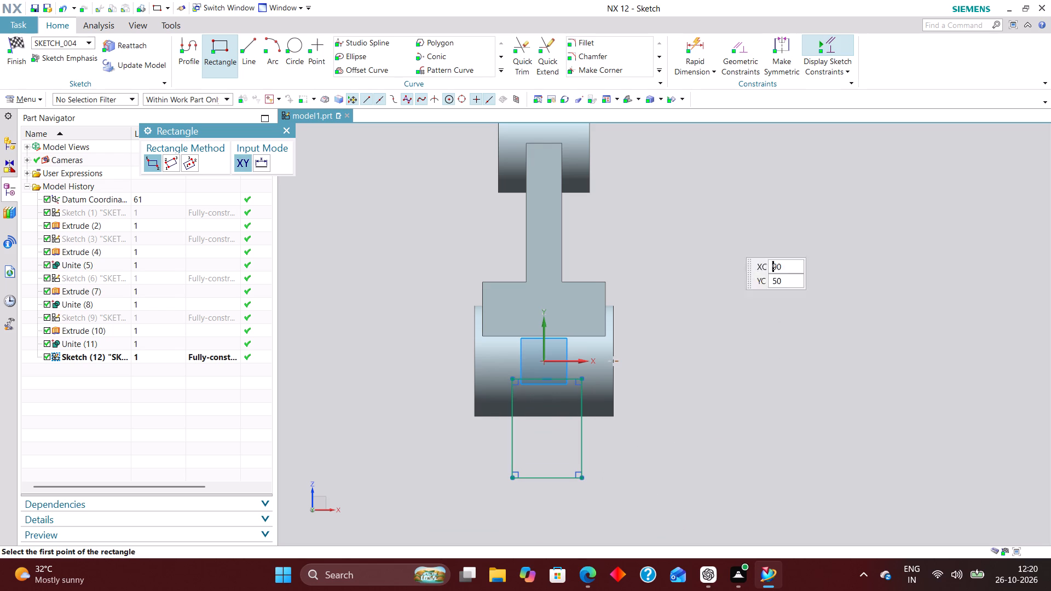
pyautogui.click(748, 39)
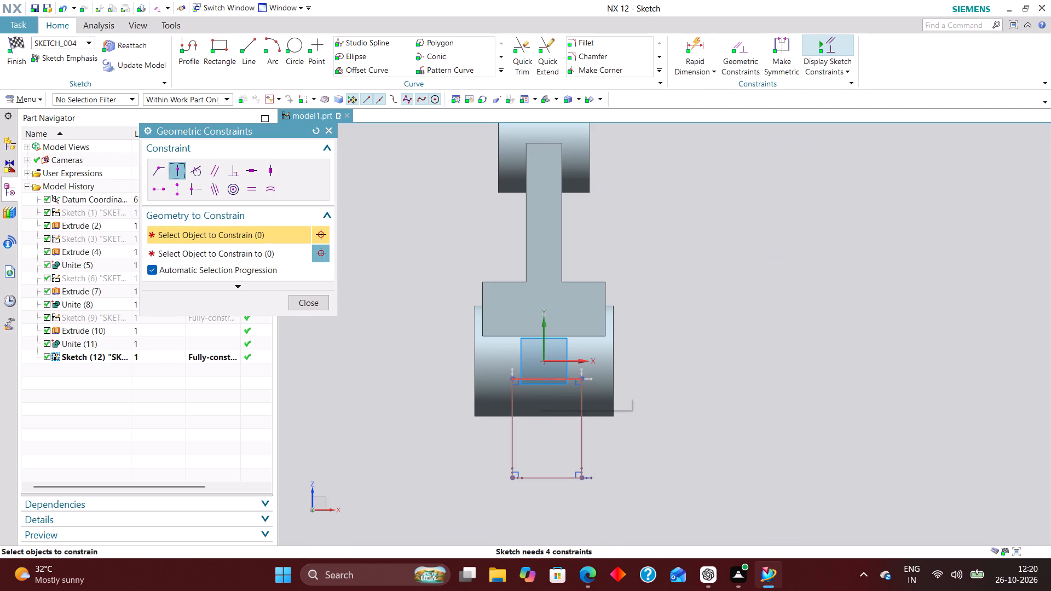
pyautogui.click(544, 376)
pyautogui.click(546, 331)
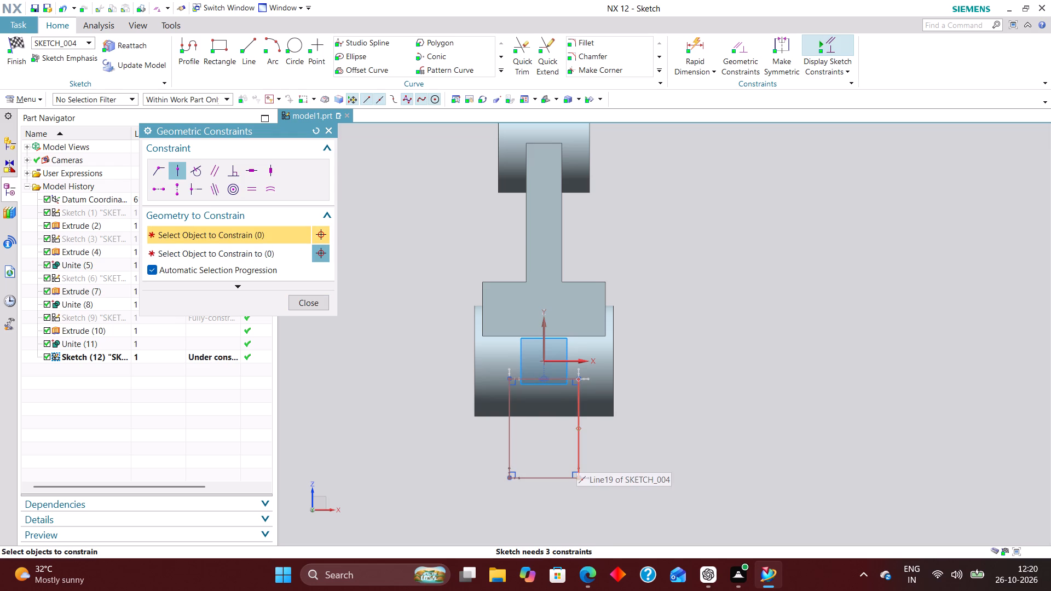
# Dimension the rectangle's width as 34 mm.
pyautogui.click(696, 42)
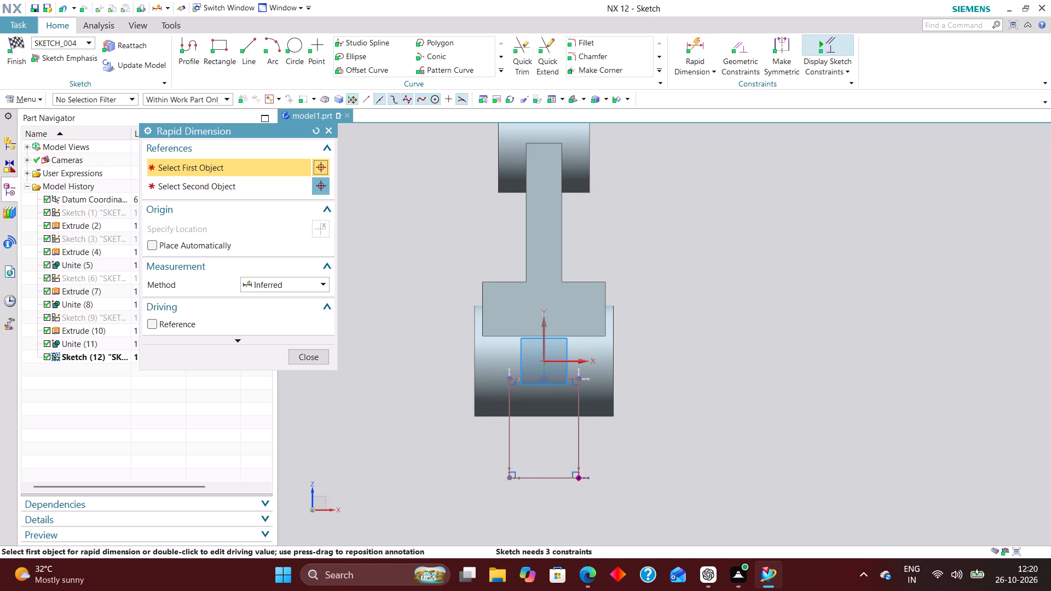
pyautogui.click(562, 480)
pyautogui.click(548, 501)
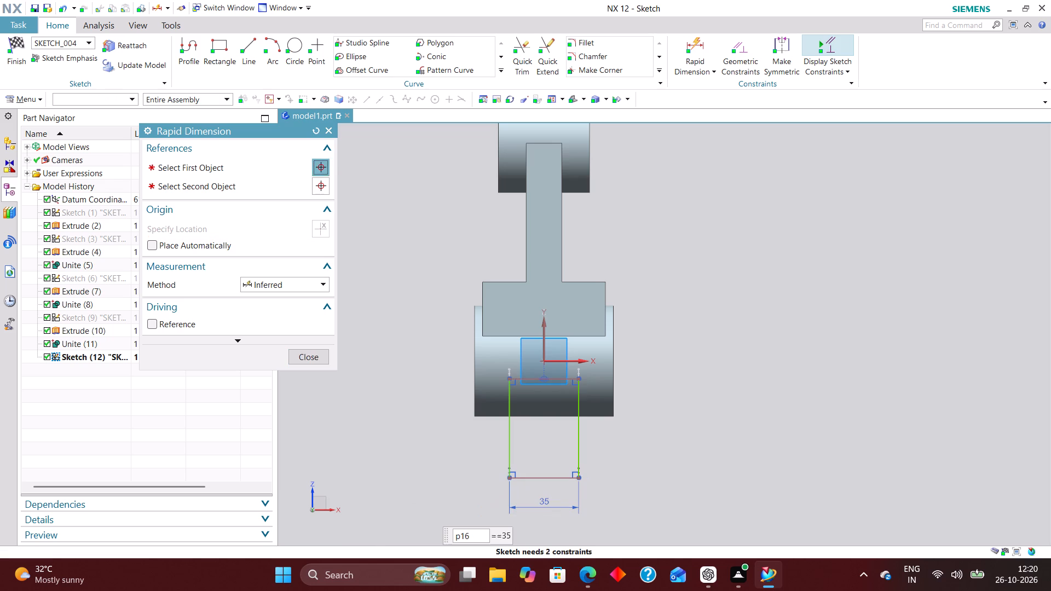
pyautogui.write('34')
pyautogui.press('Return')
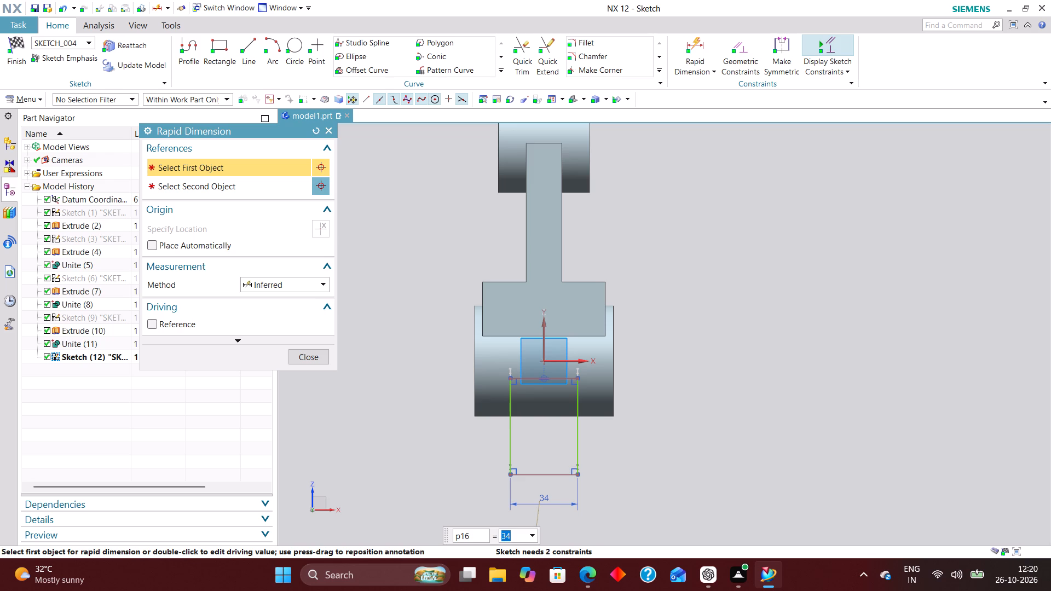
# Dimension the rectangle's top edge 12 mm below the top edge of the block above the lower cylinder.
pyautogui.scroll(4, 500, 290)
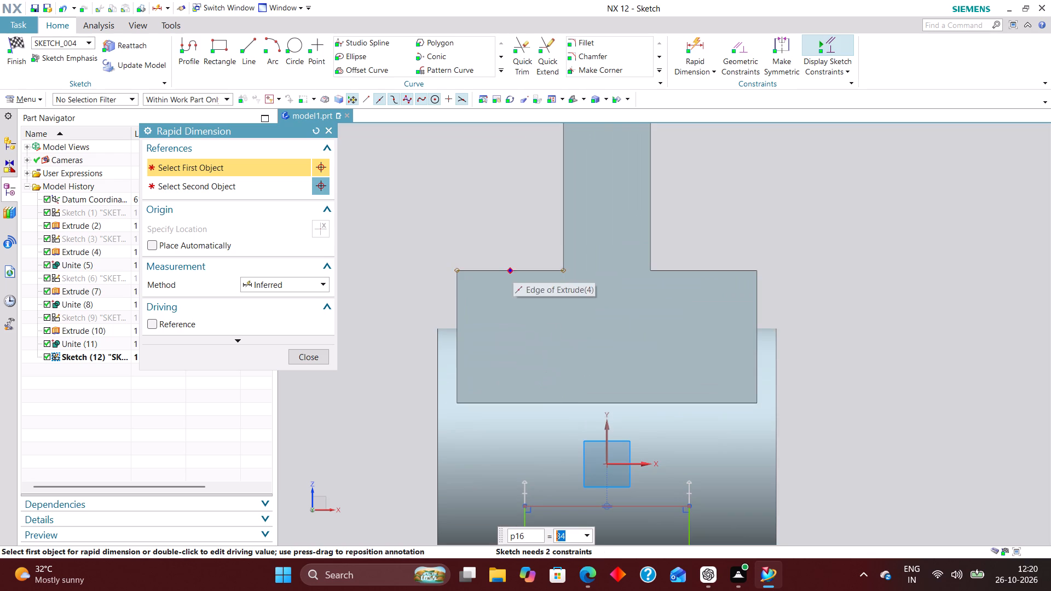
pyautogui.click(513, 268)
pyautogui.click(551, 507)
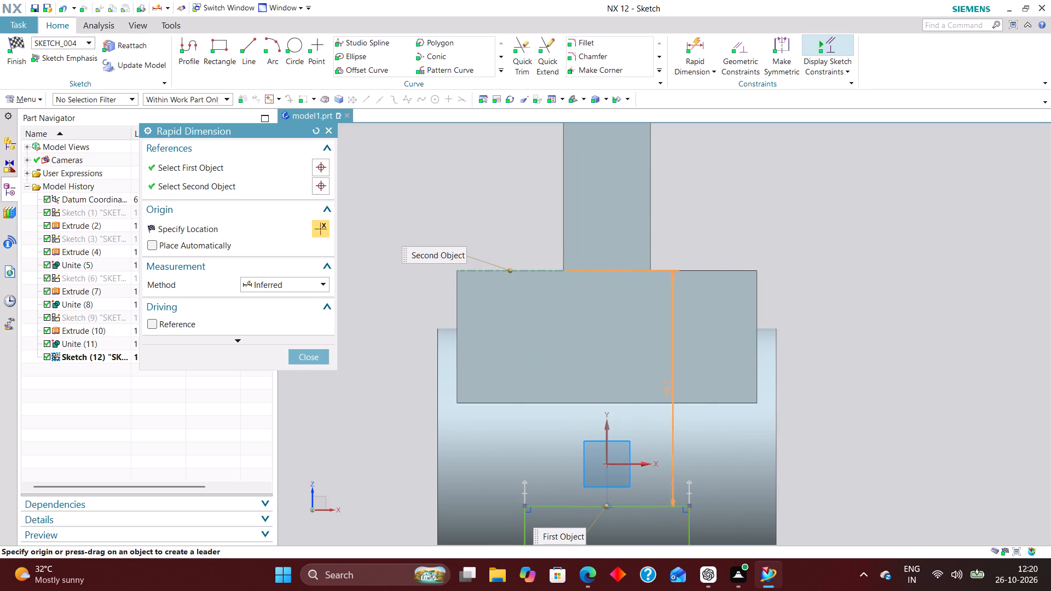
pyautogui.click(884, 391)
pyautogui.write('12')
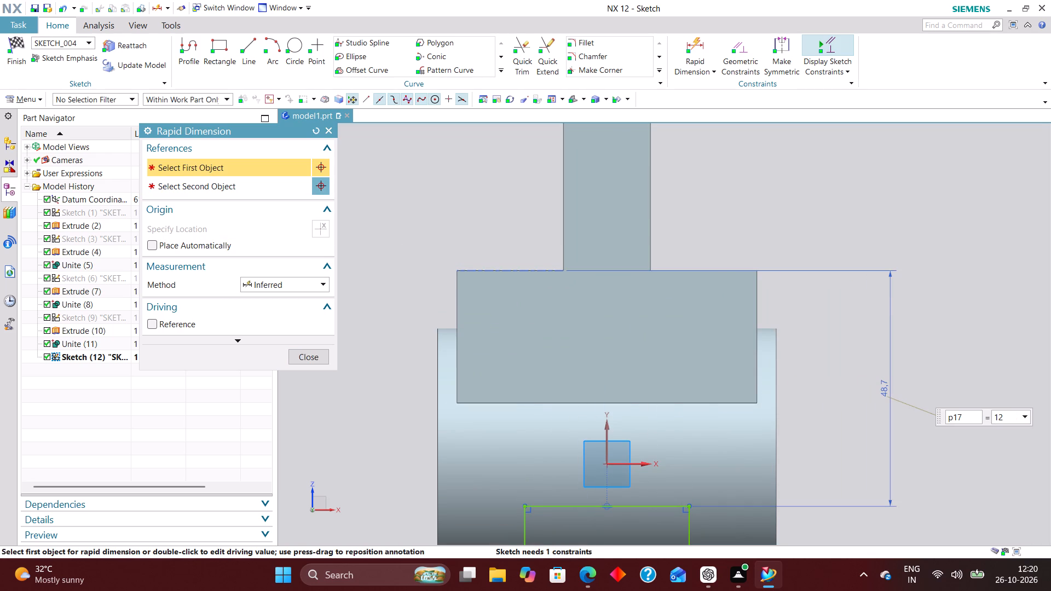
pyautogui.press('Return')
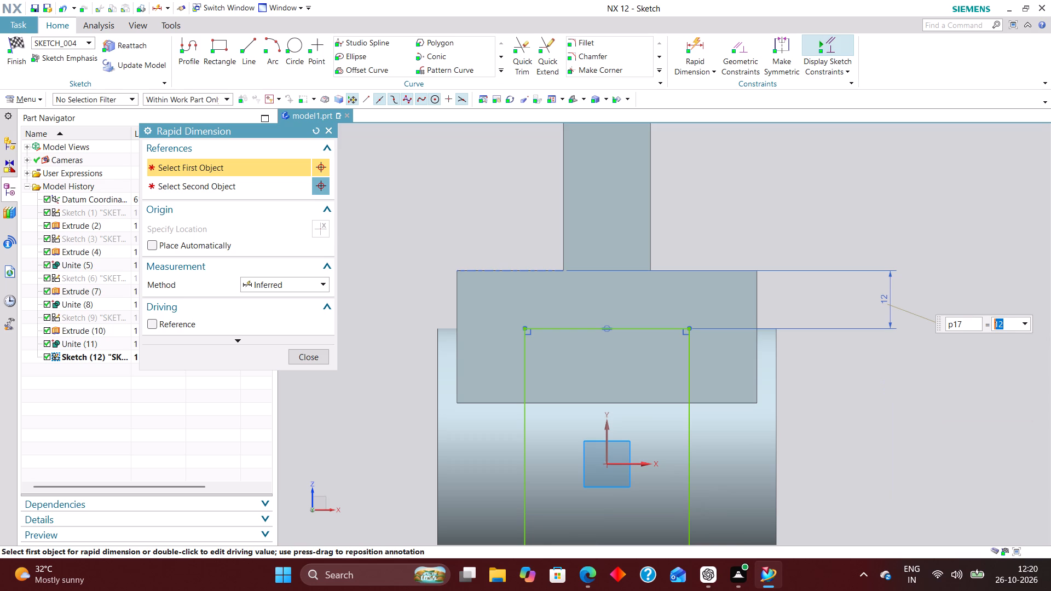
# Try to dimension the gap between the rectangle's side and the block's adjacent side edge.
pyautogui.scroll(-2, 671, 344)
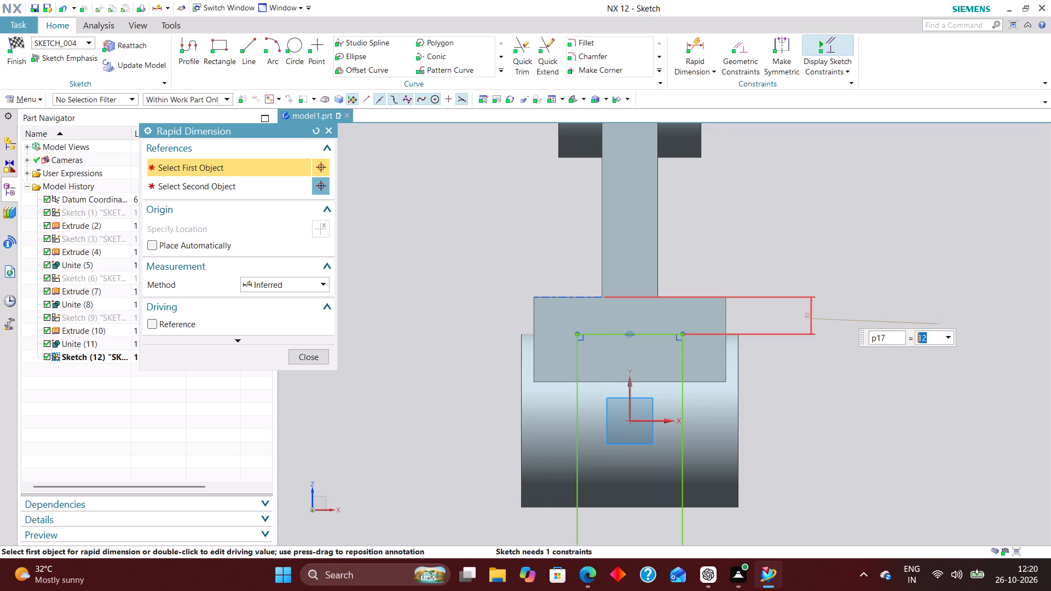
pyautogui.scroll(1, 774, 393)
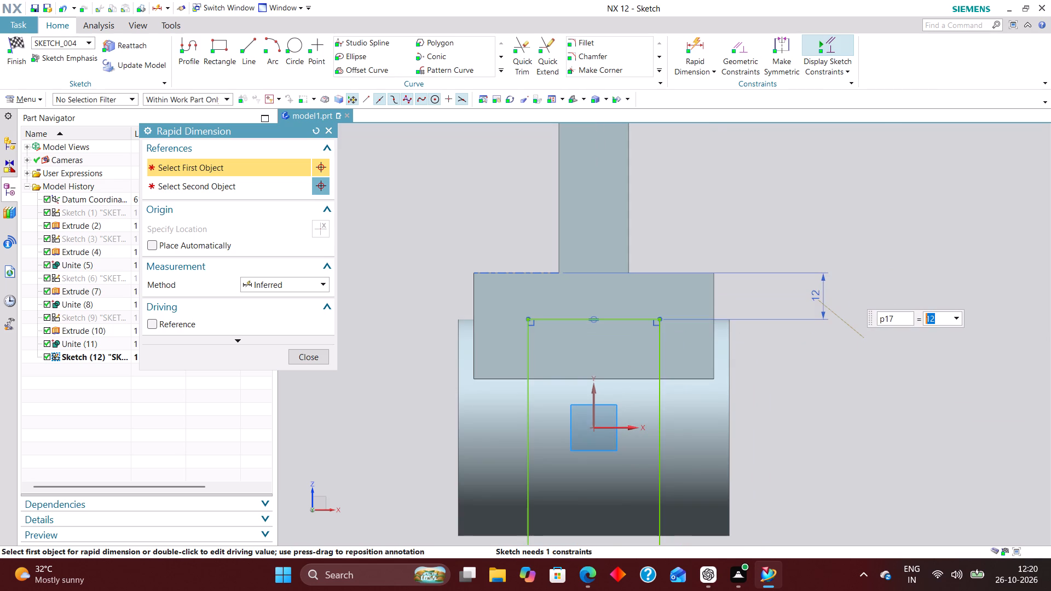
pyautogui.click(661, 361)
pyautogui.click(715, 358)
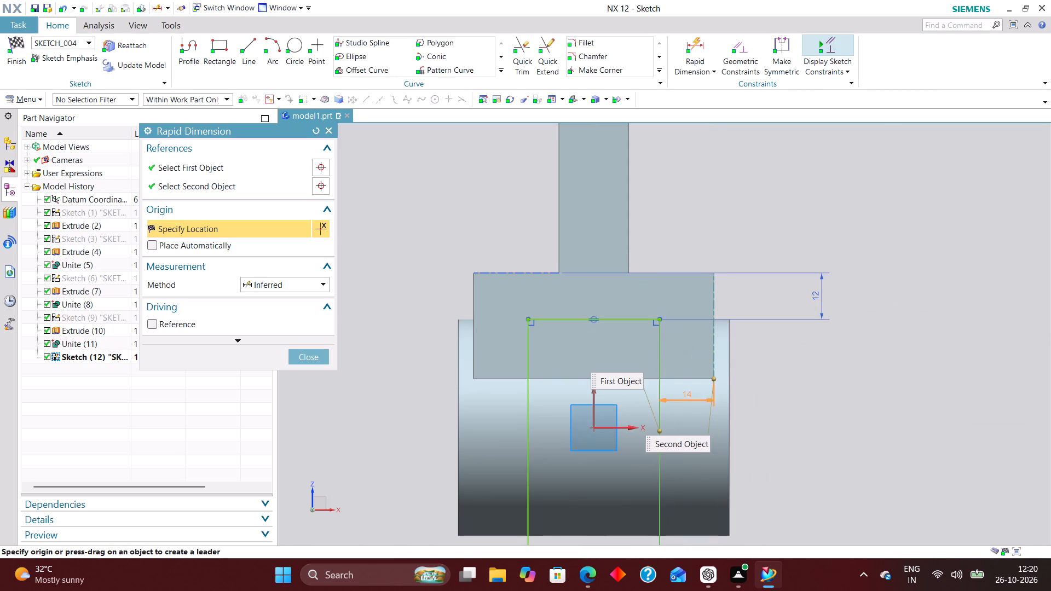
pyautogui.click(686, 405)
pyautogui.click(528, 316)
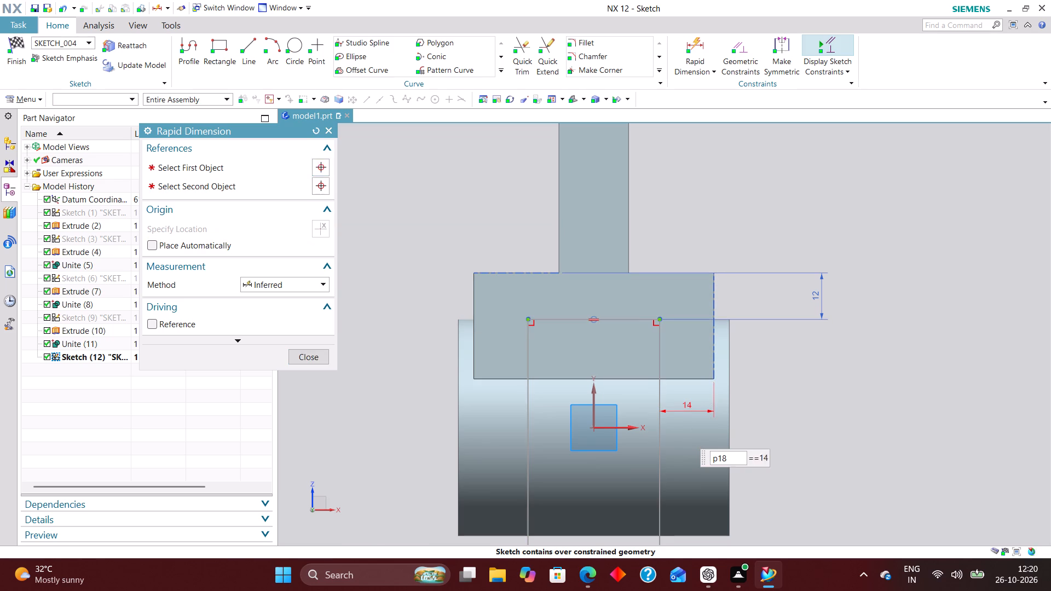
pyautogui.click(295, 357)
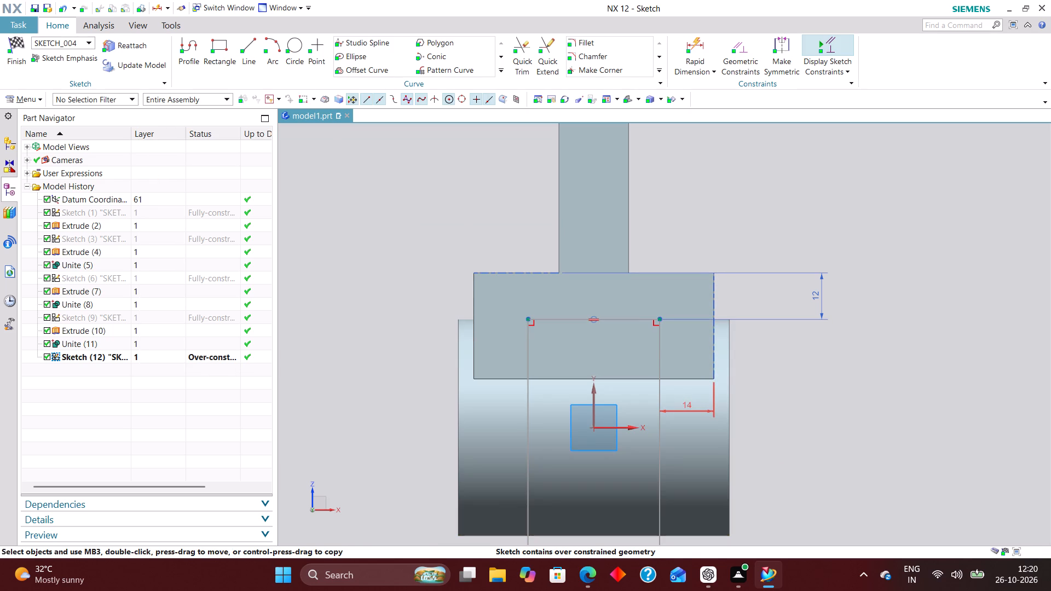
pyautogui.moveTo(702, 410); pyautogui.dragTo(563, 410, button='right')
# Shorten the rectangle by moving its bottom edge up to just below the lower cylinder, and finish the sketch.
pyautogui.scroll(-4, 628, 355)
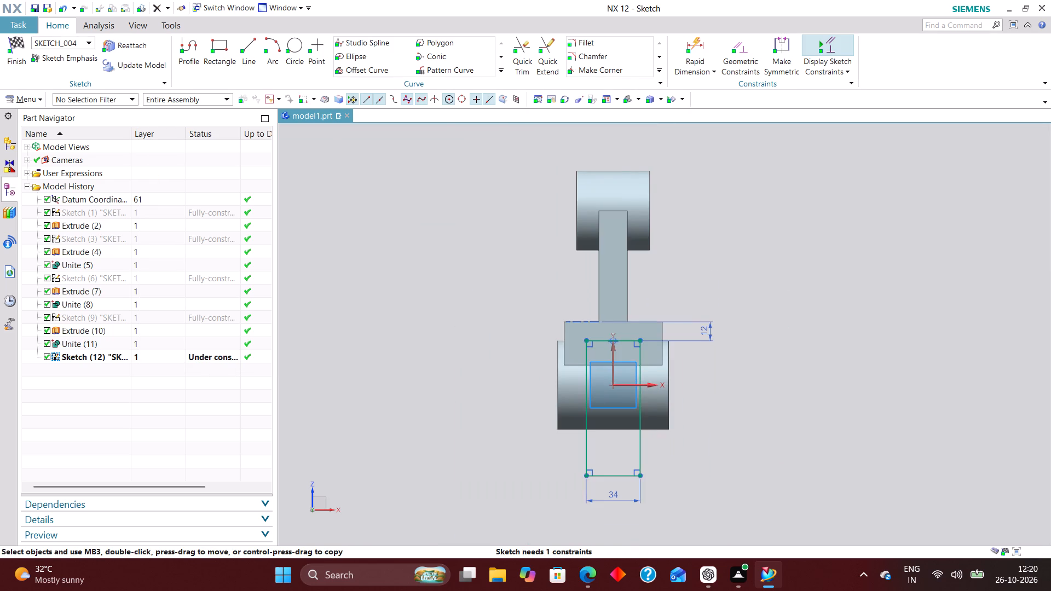
pyautogui.scroll(3, 613, 471)
pyautogui.moveTo(616, 482); pyautogui.dragTo(613, 400)
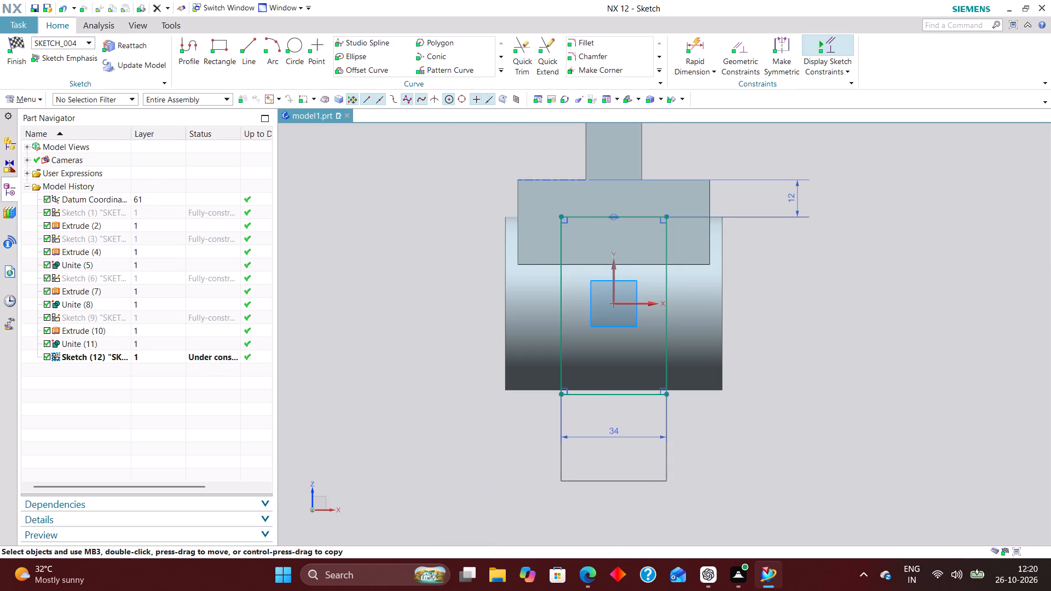
pyautogui.moveTo(613, 400); pyautogui.dragTo(611, 411)
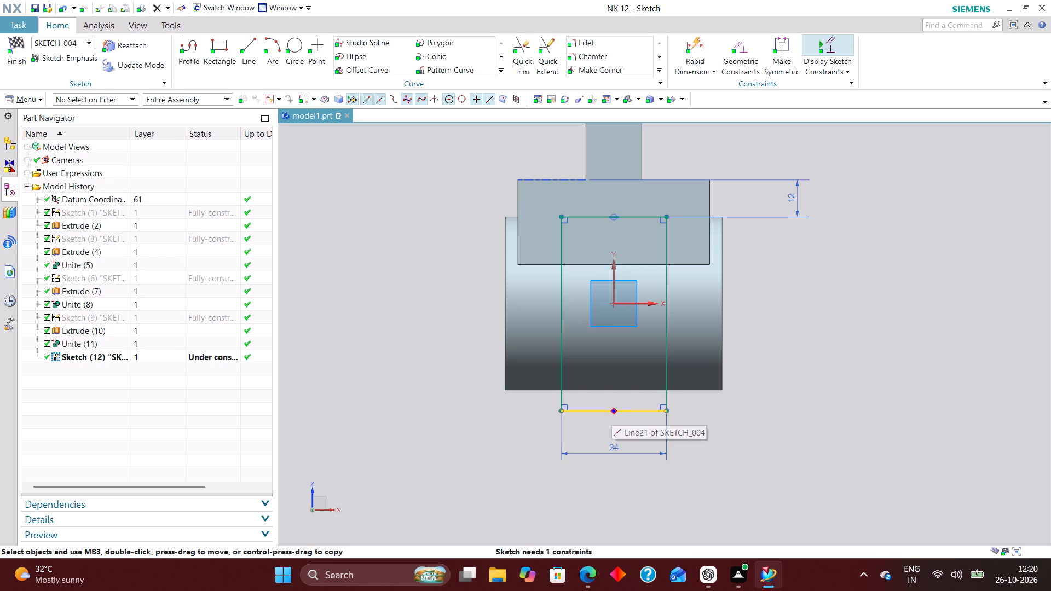
pyautogui.click(11, 42)
# Extrude the rectangle as a separate body in both directions past the lower cylinder, with a start distance of 45 mm and no Boolean.
pyautogui.click(162, 44)
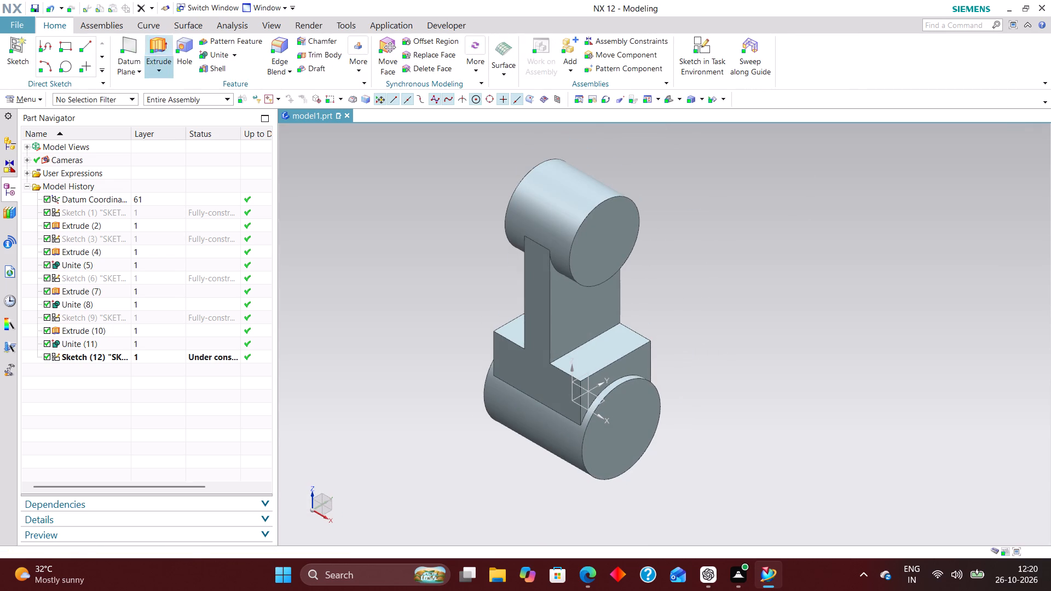
pyautogui.click(314, 421)
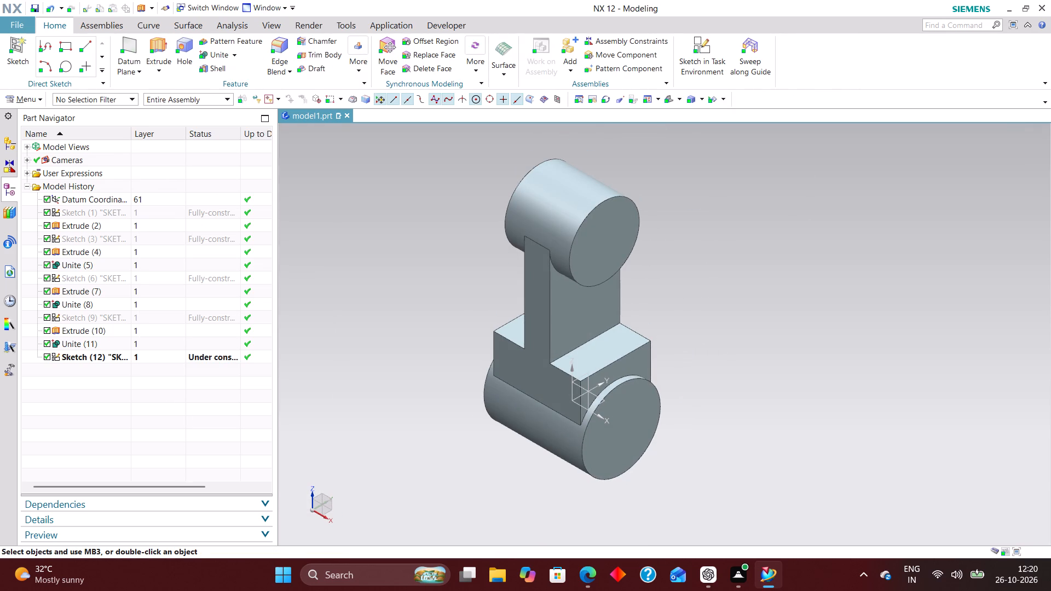
pyautogui.click(154, 354)
pyautogui.rightClick(154, 354)
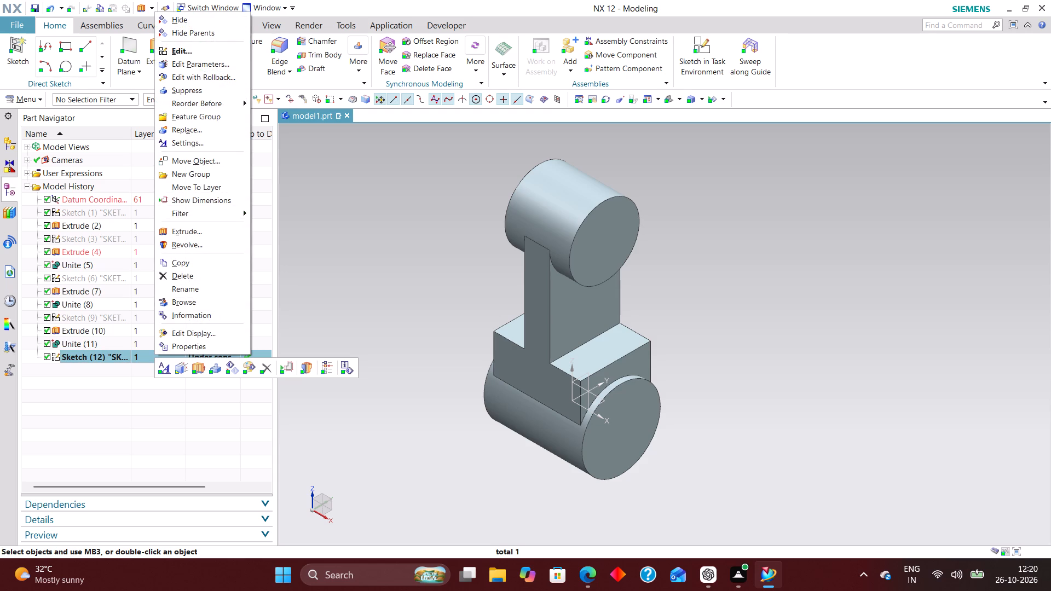
pyautogui.click(320, 418)
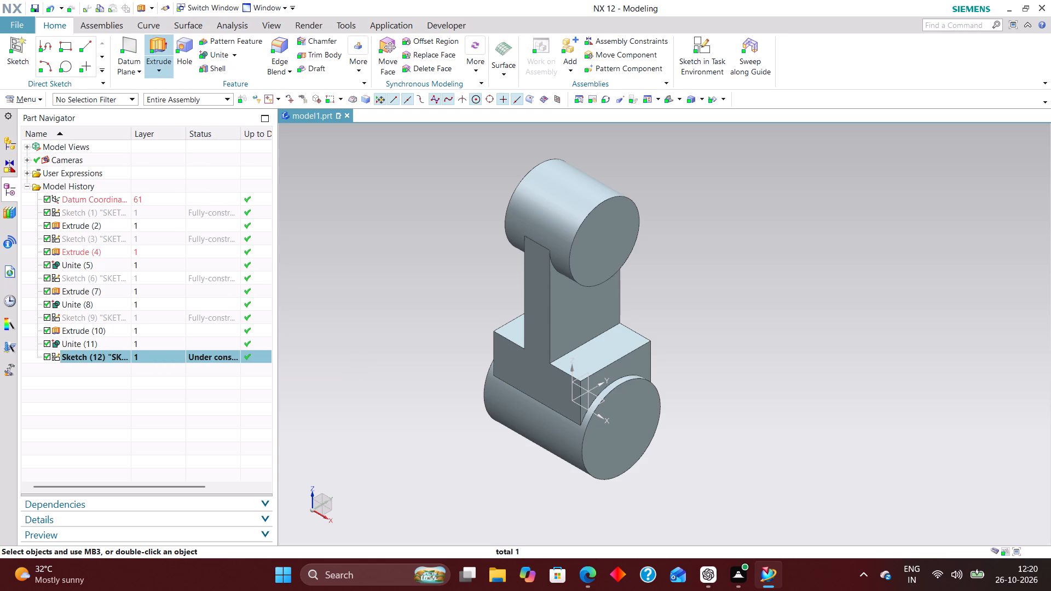
pyautogui.click(157, 50)
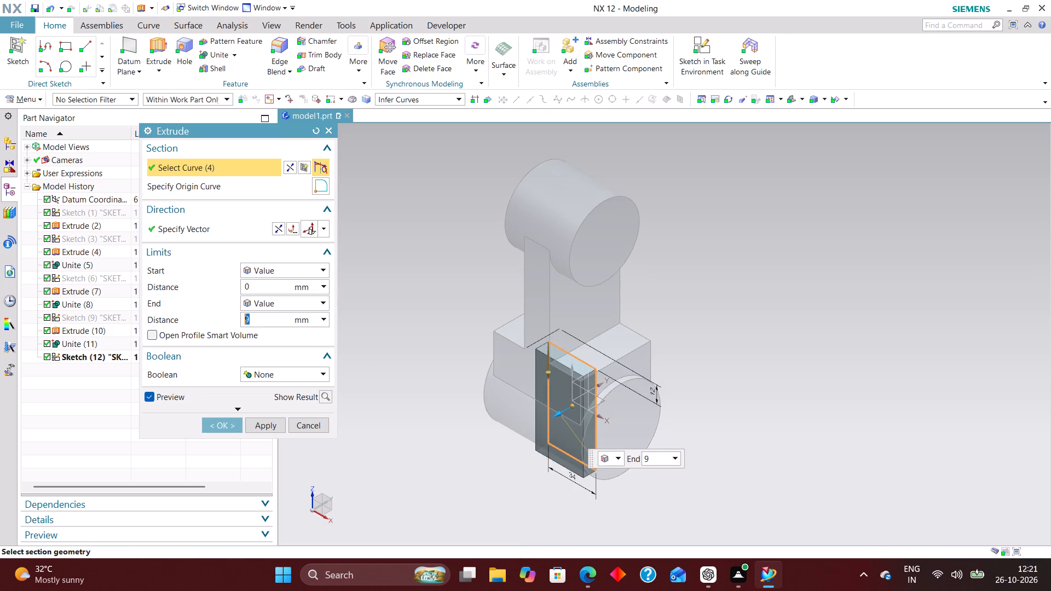
pyautogui.moveTo(734, 478); pyautogui.dragTo(718, 451, button='middle')
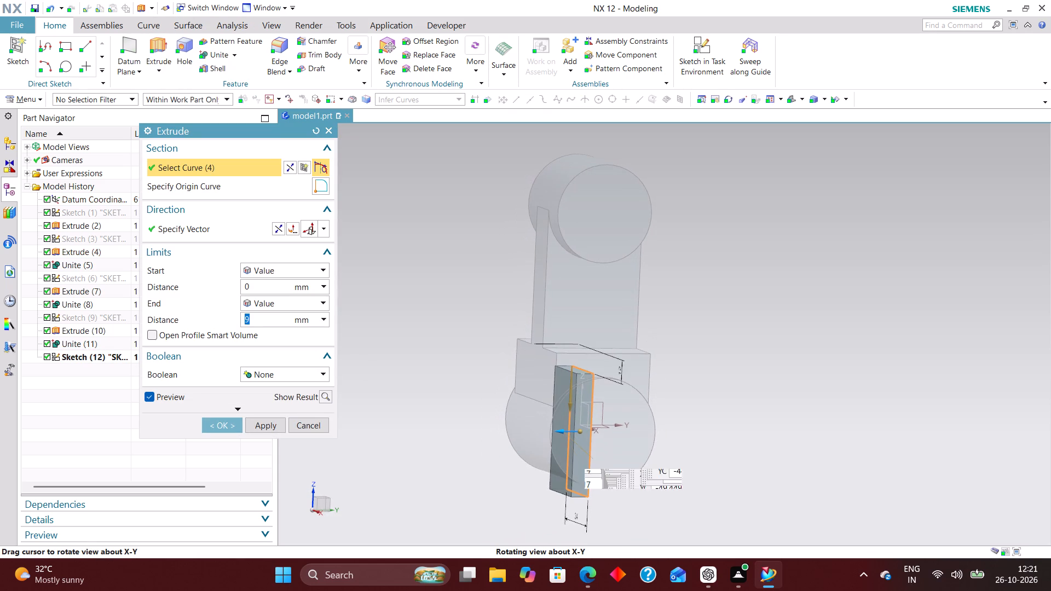
pyautogui.moveTo(718, 451); pyautogui.dragTo(714, 453, button='middle')
pyautogui.middleClick(711, 454)
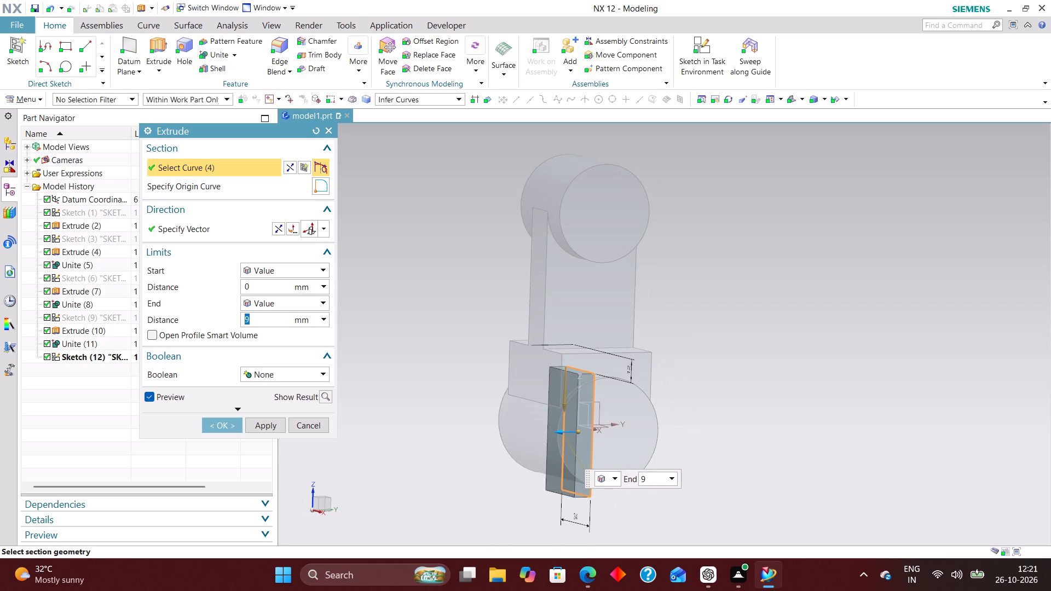
pyautogui.moveTo(572, 431); pyautogui.dragTo(501, 430)
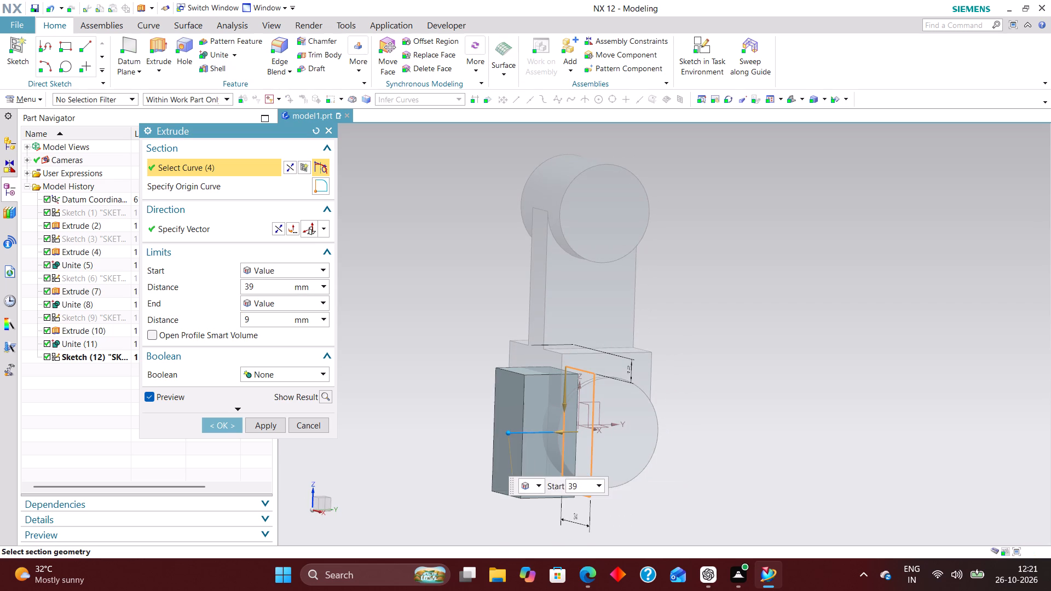
pyautogui.moveTo(501, 430); pyautogui.dragTo(492, 430)
pyautogui.moveTo(565, 431); pyautogui.dragTo(666, 428)
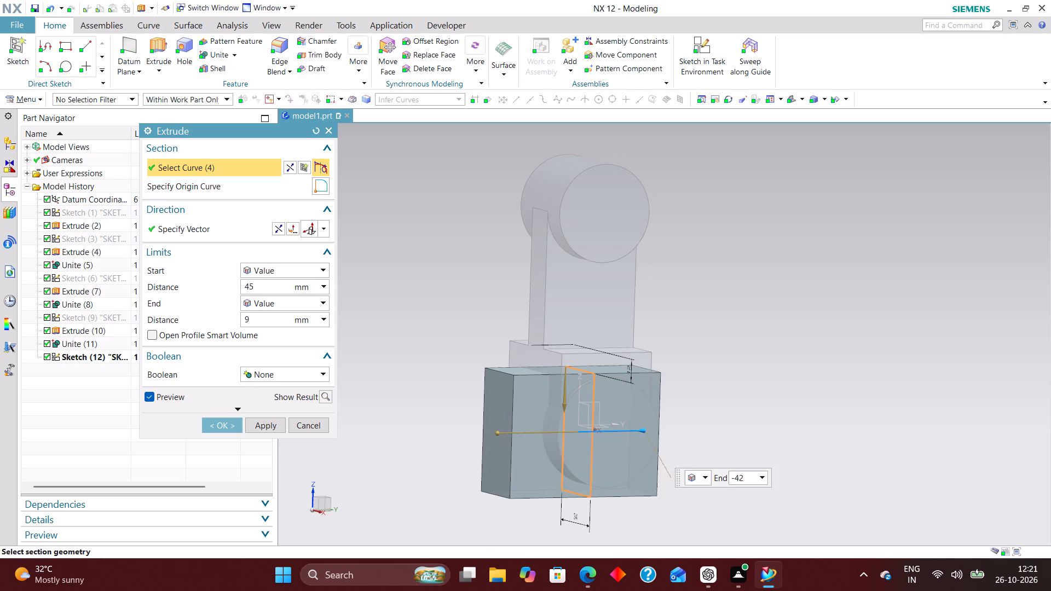
pyautogui.moveTo(666, 428); pyautogui.dragTo(711, 431)
pyautogui.moveTo(772, 474); pyautogui.dragTo(822, 432, button='middle')
pyautogui.scroll(1, 822, 432)
pyautogui.moveTo(766, 474); pyautogui.dragTo(772, 471, button='middle')
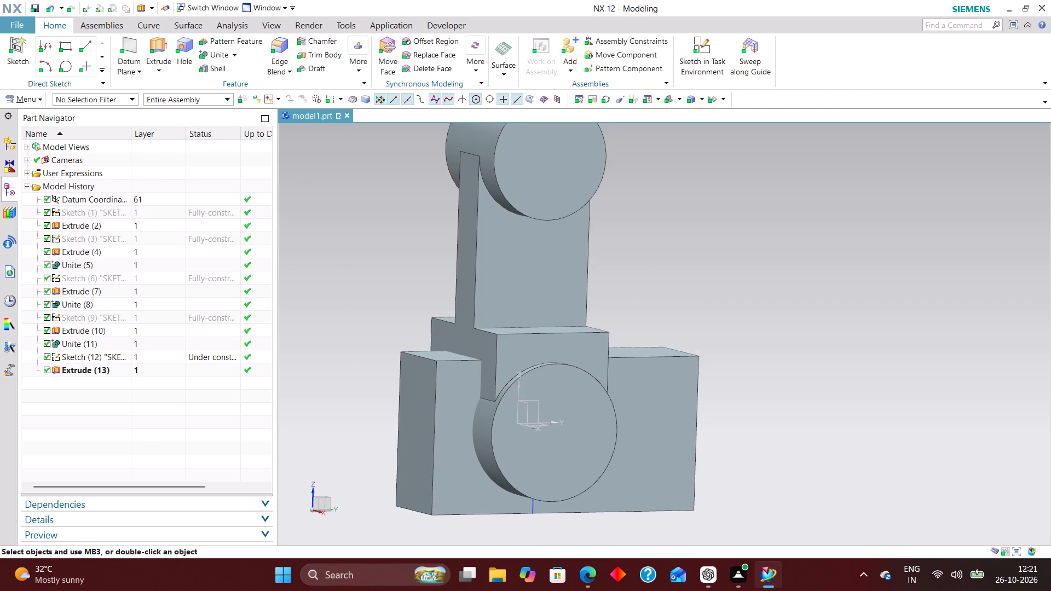
# Subtract the extruded rectangular body from the bracket body to cut a slot through the lower cylinder and block.
pyautogui.moveTo(772, 471); pyautogui.dragTo(783, 489, button='middle')
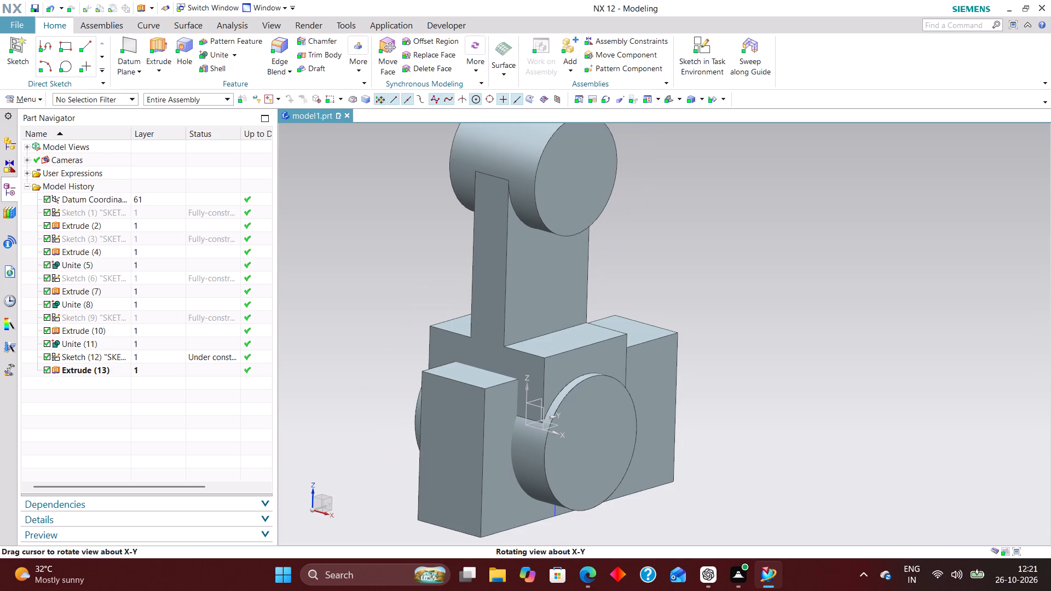
pyautogui.click(235, 52)
pyautogui.click(242, 82)
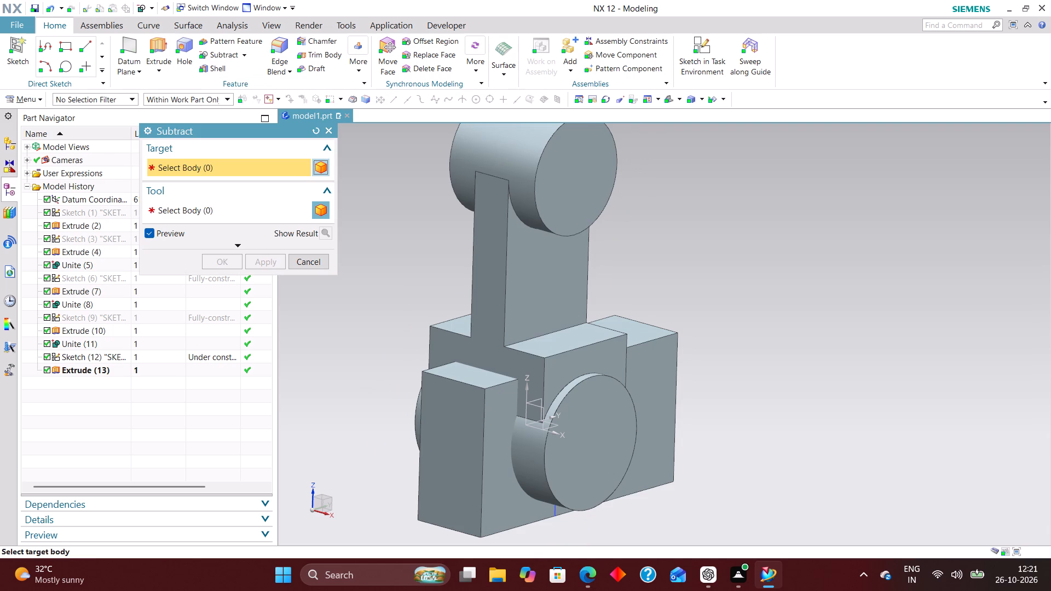
pyautogui.click(511, 329)
pyautogui.click(480, 410)
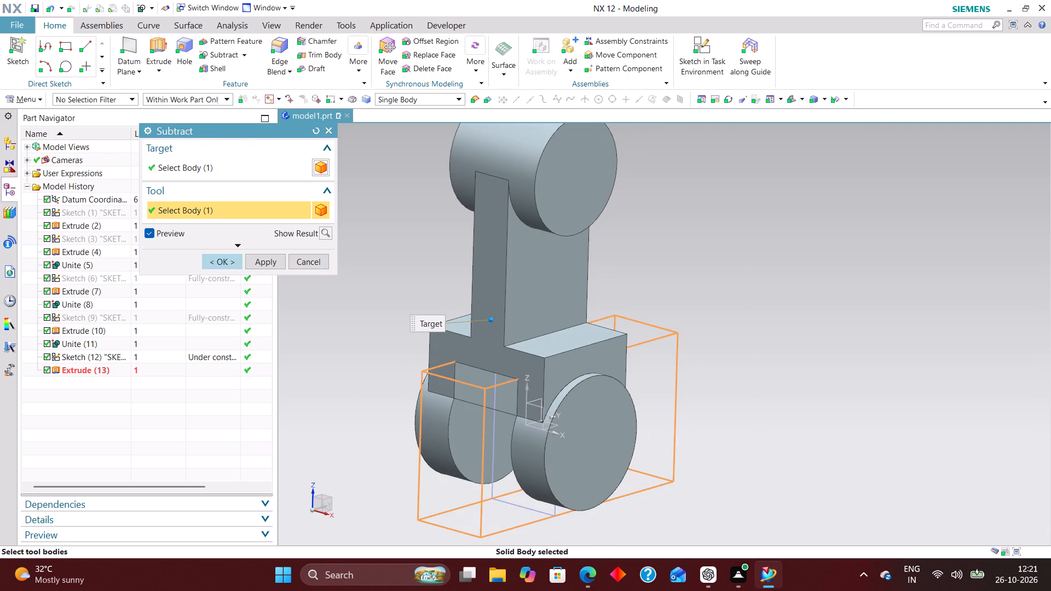
pyautogui.click(222, 262)
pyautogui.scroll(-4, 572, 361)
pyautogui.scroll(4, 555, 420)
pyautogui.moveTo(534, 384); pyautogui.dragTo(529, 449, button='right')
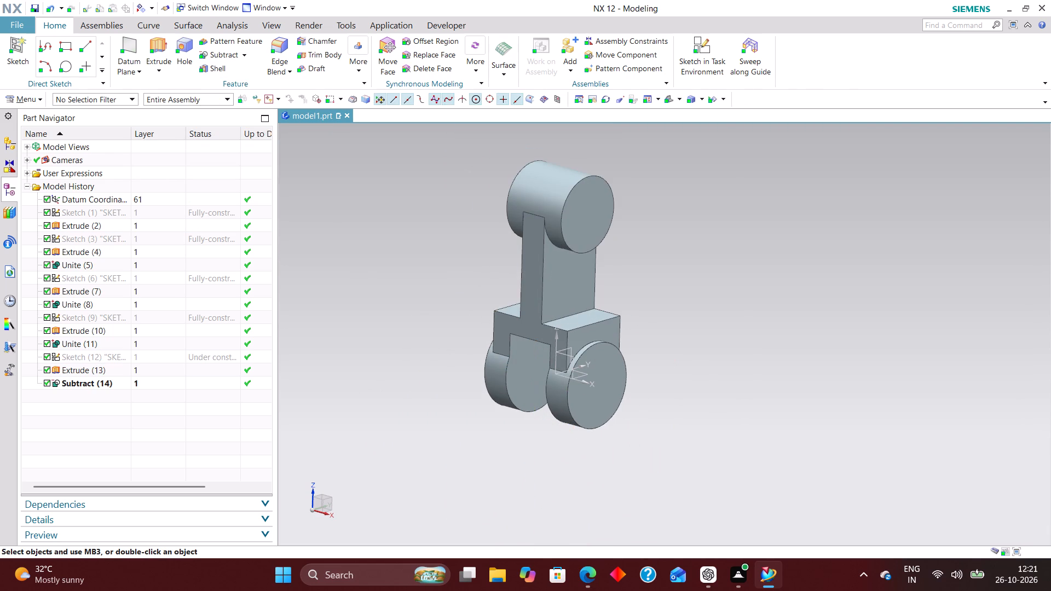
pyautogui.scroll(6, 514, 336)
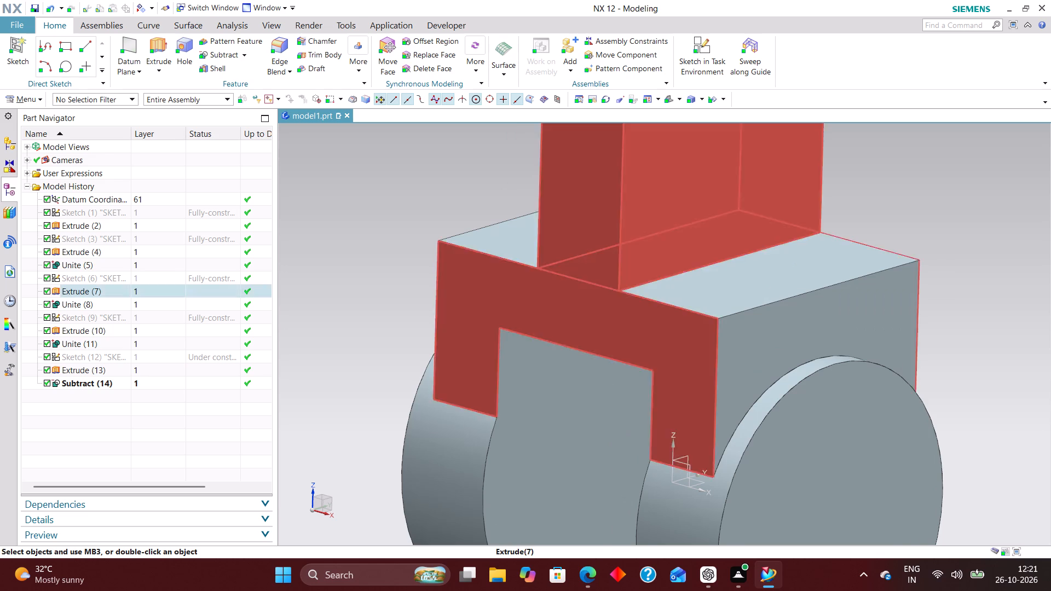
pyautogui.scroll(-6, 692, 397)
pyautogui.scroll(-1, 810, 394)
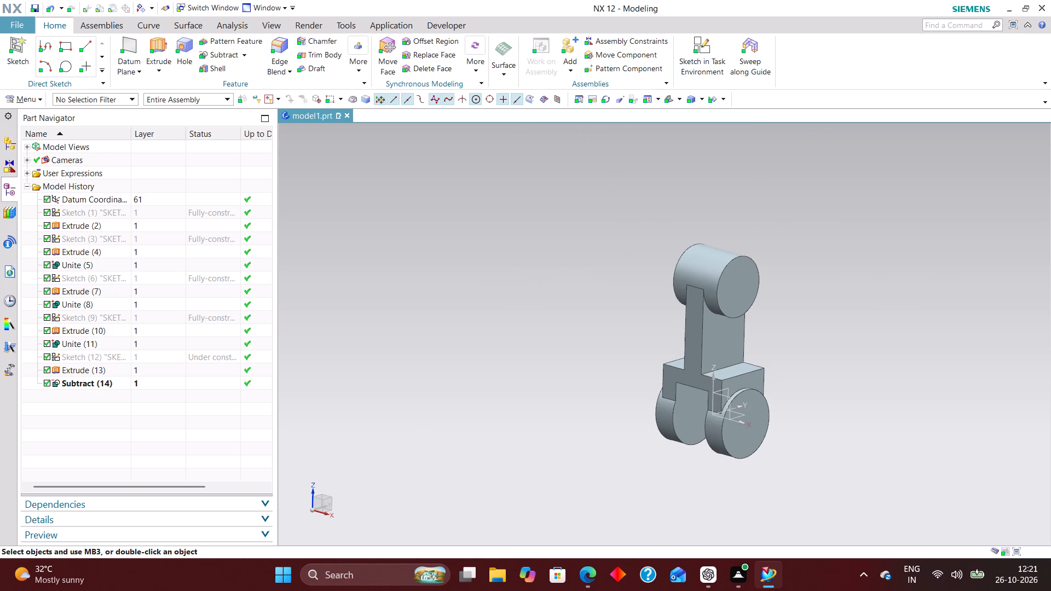
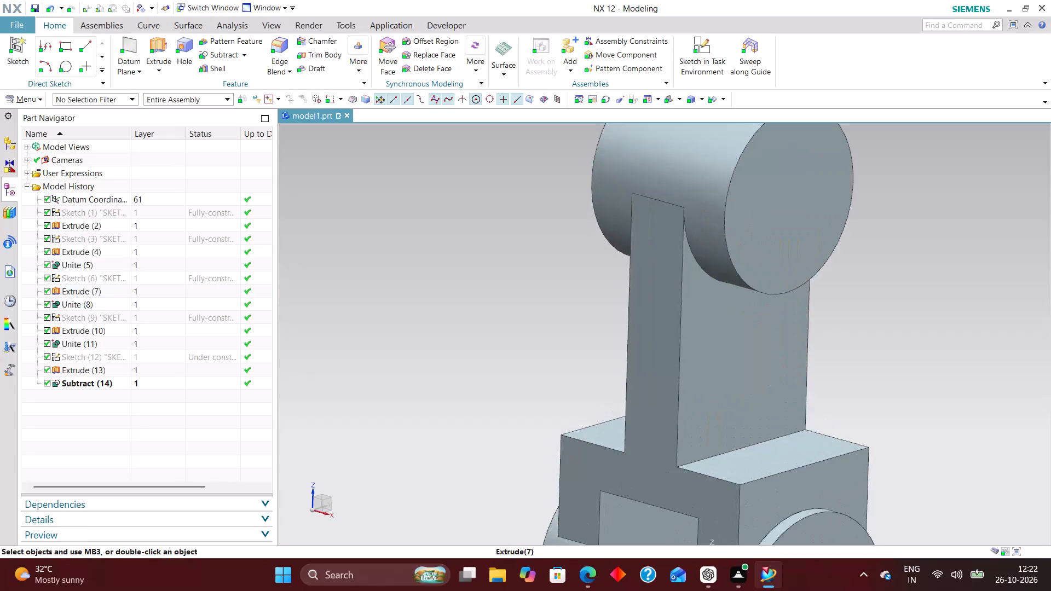
# Cut a simple 32 mm diameter hole through the body, centred on the lower cylinder's end face.
pyautogui.scroll(-3, 631, 276)
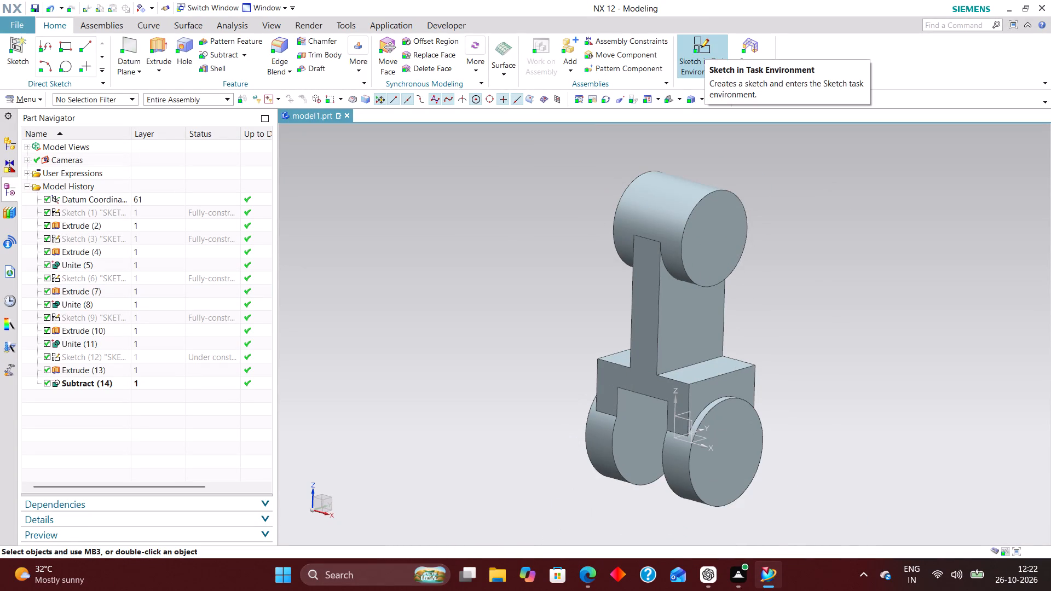
pyautogui.click(182, 43)
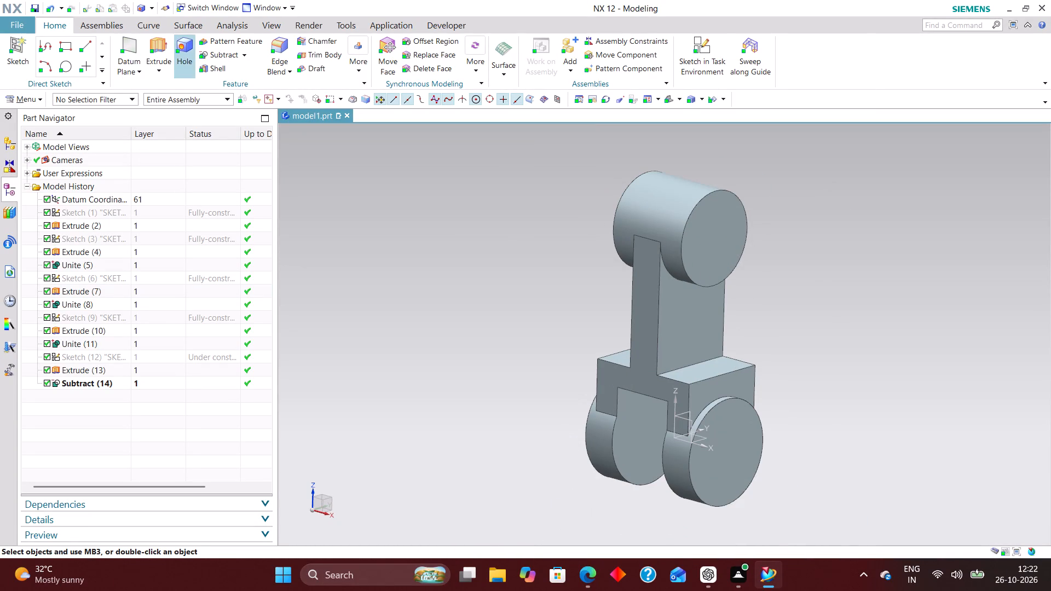
pyautogui.click(698, 496)
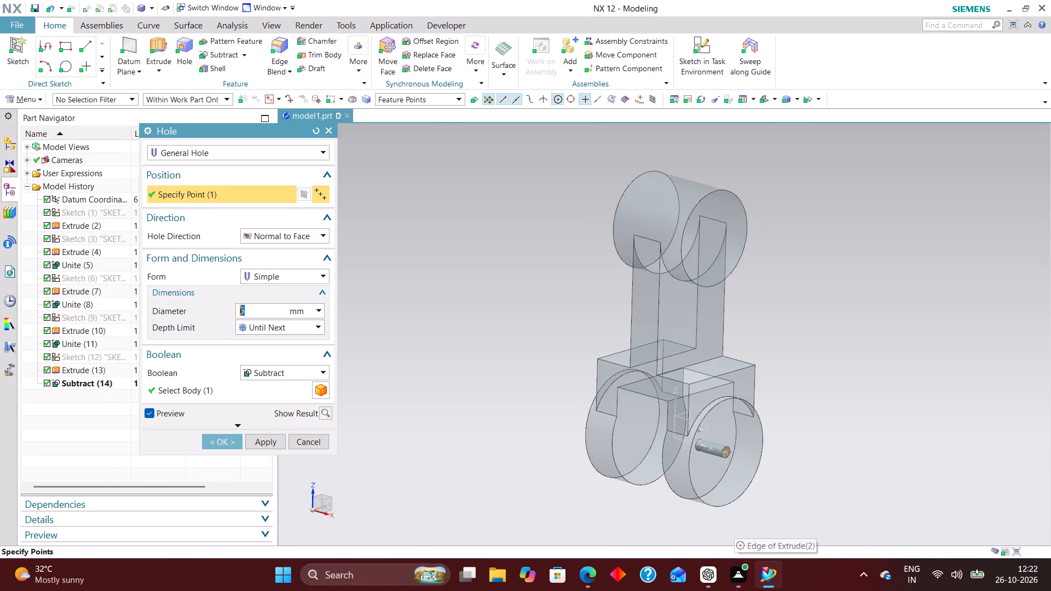
pyautogui.click(310, 329)
pyautogui.click(291, 378)
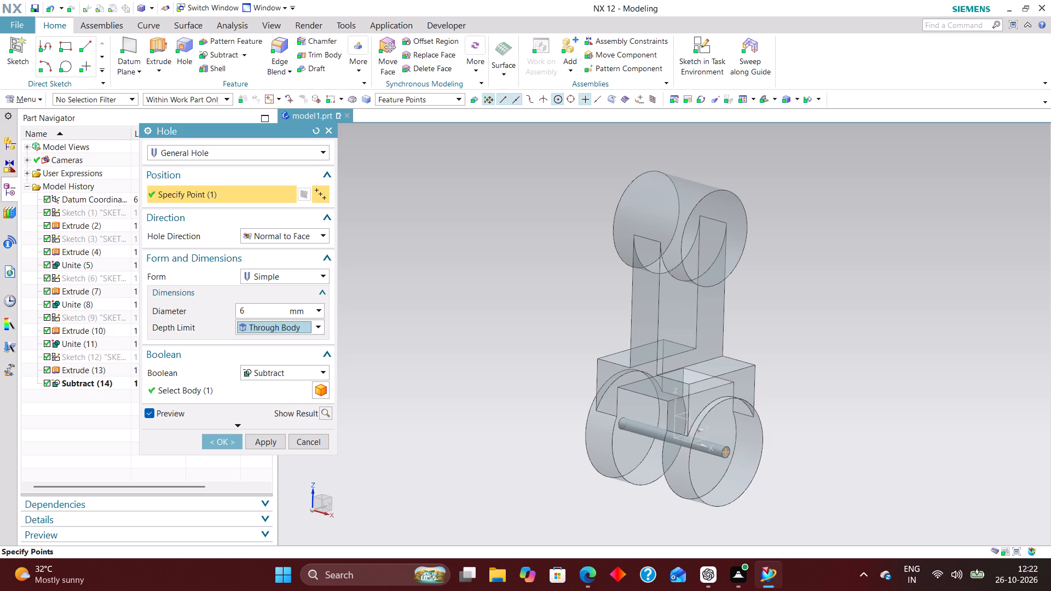
pyautogui.moveTo(259, 314); pyautogui.dragTo(154, 314)
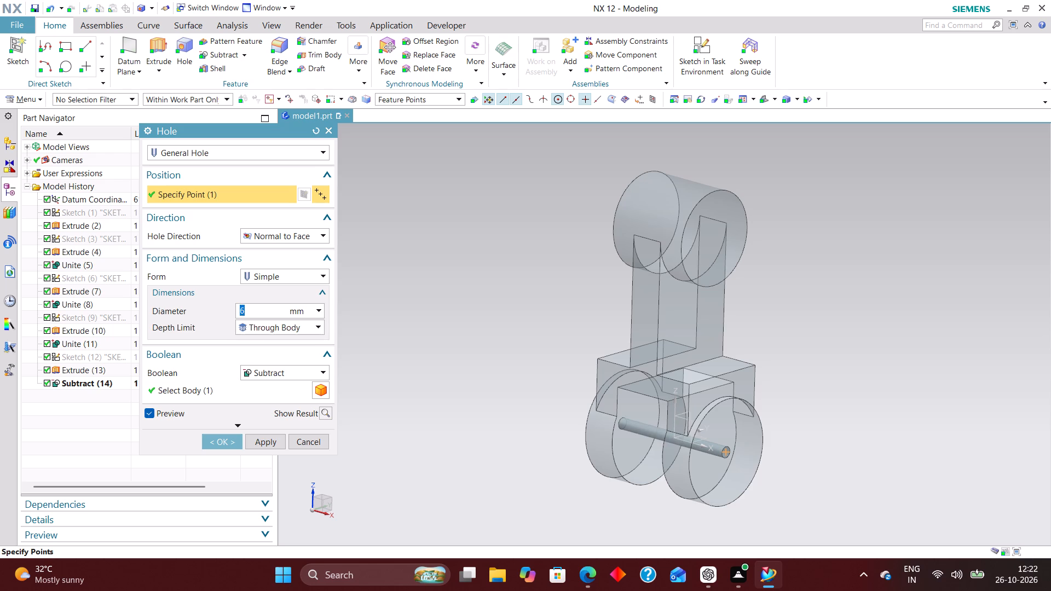
pyautogui.write('32')
pyautogui.press('Return')
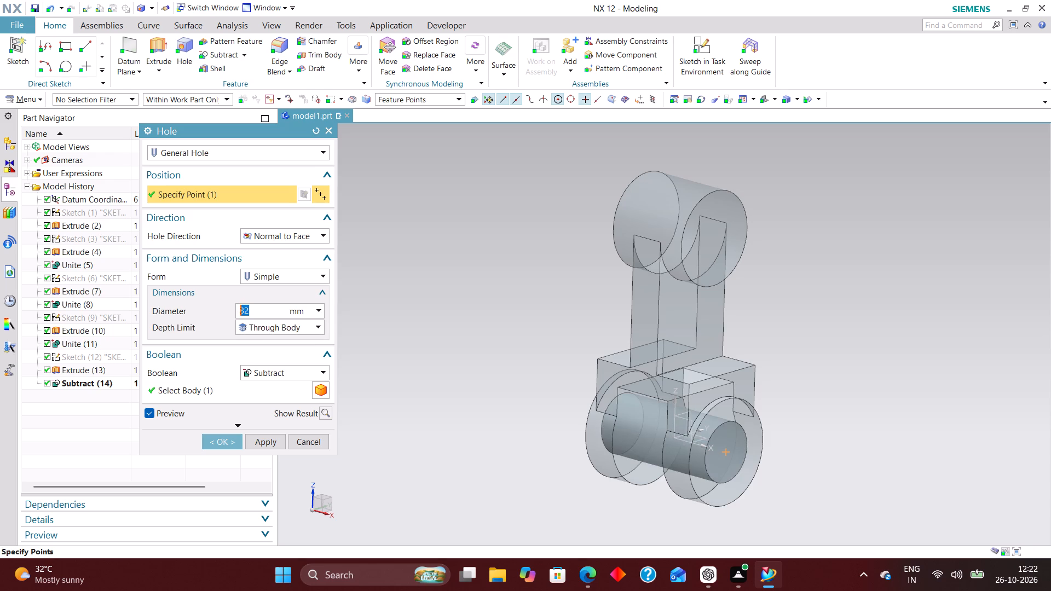
pyautogui.click(216, 443)
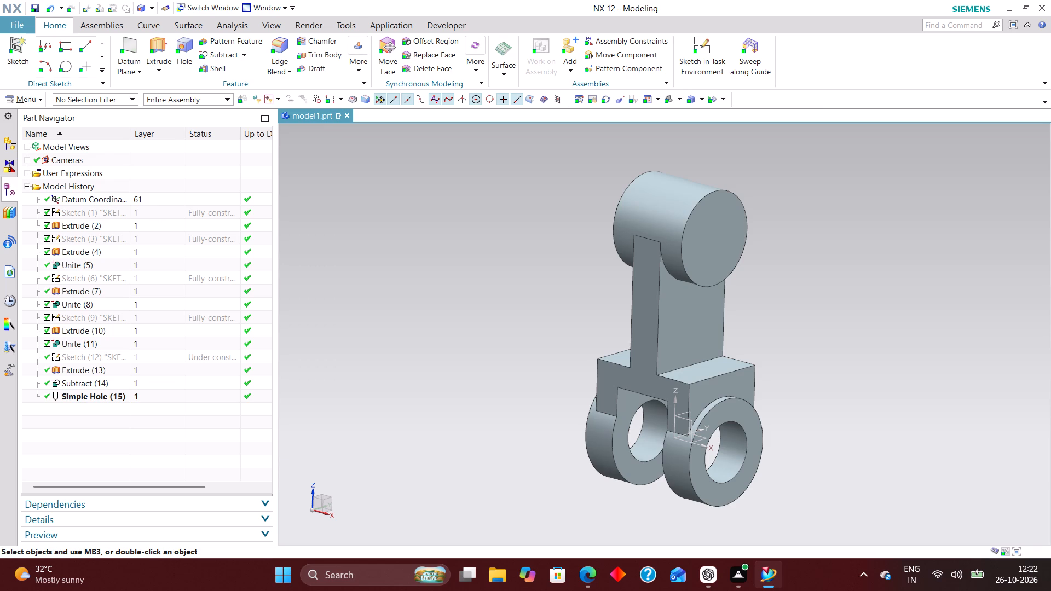
# Cut a simple 25 mm diameter hole through the body, centred on the upper cylinder's end face.
pyautogui.scroll(-1, 840, 412)
pyautogui.scroll(5, 819, 406)
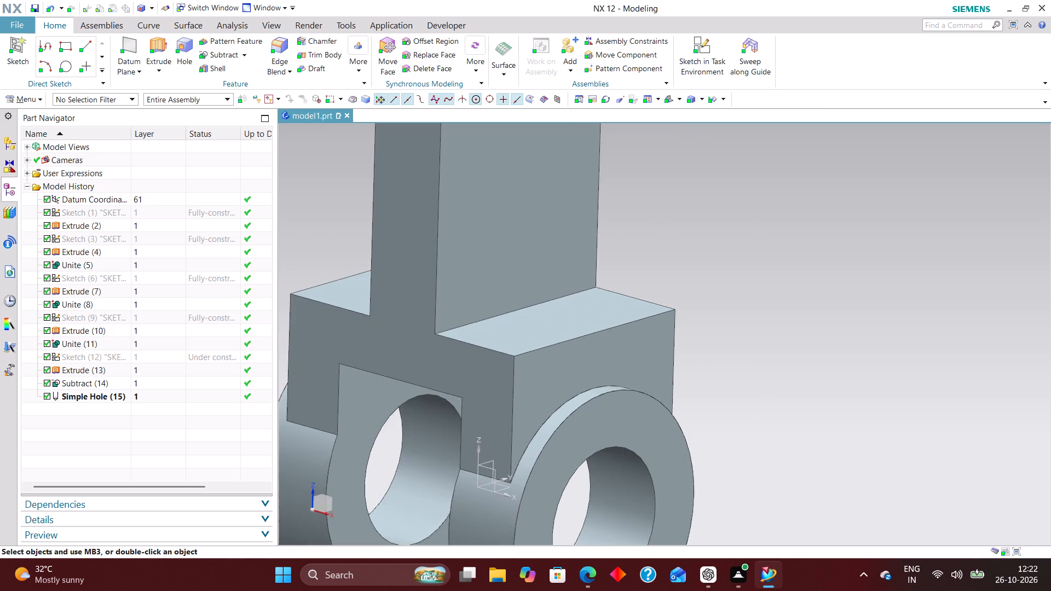
pyautogui.scroll(-3, 818, 406)
pyautogui.click(175, 40)
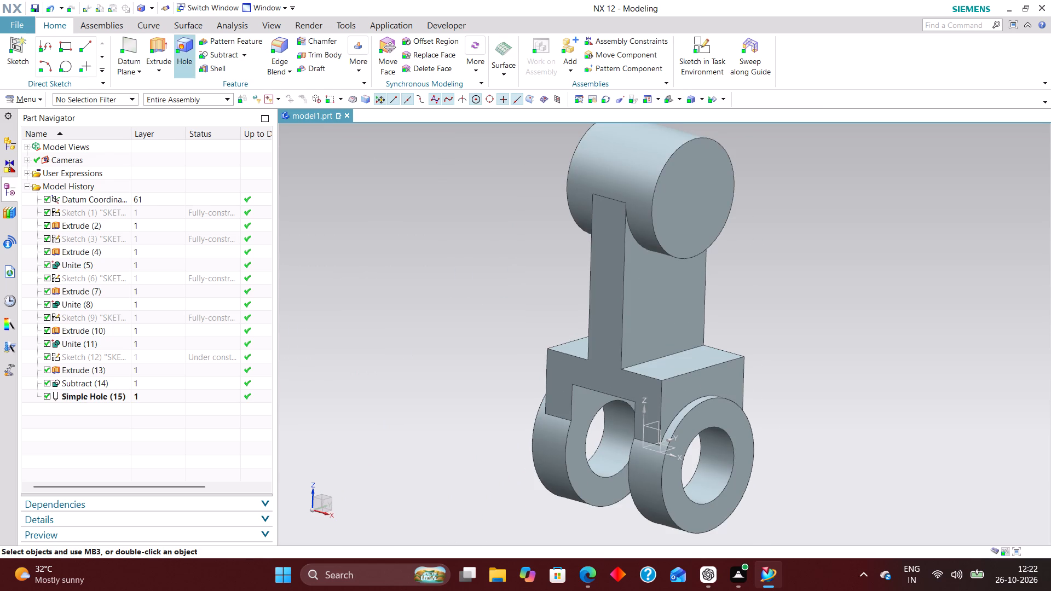
pyautogui.click(679, 148)
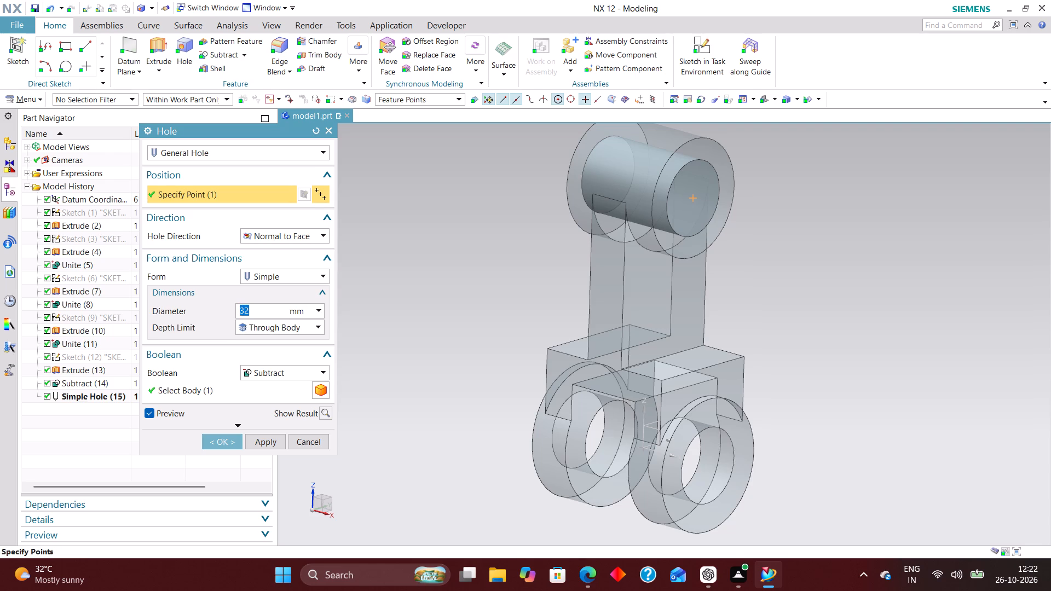
pyautogui.write('25')
pyautogui.press('Return')
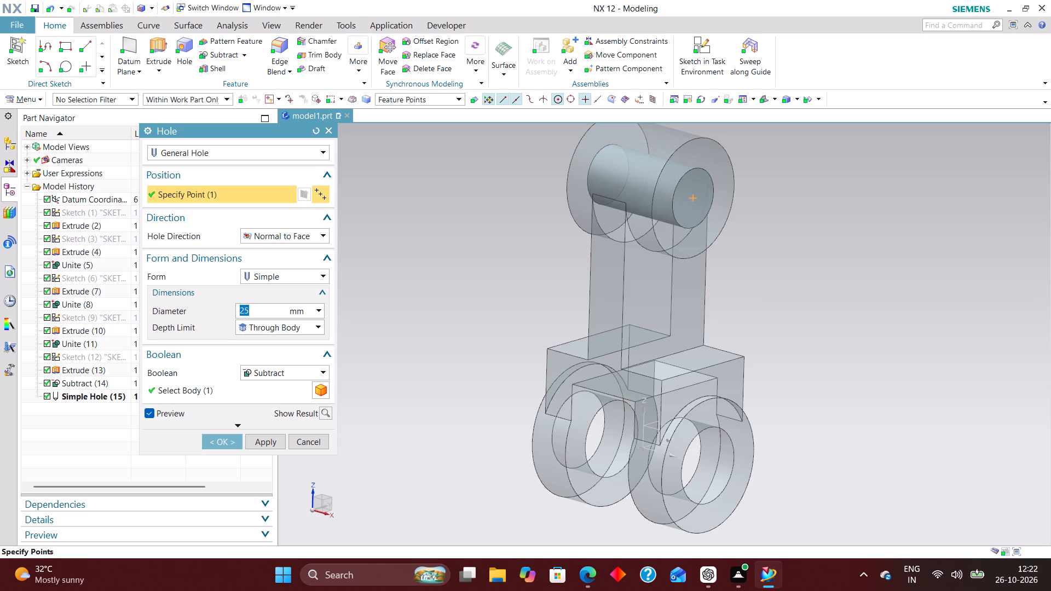
pyautogui.click(216, 441)
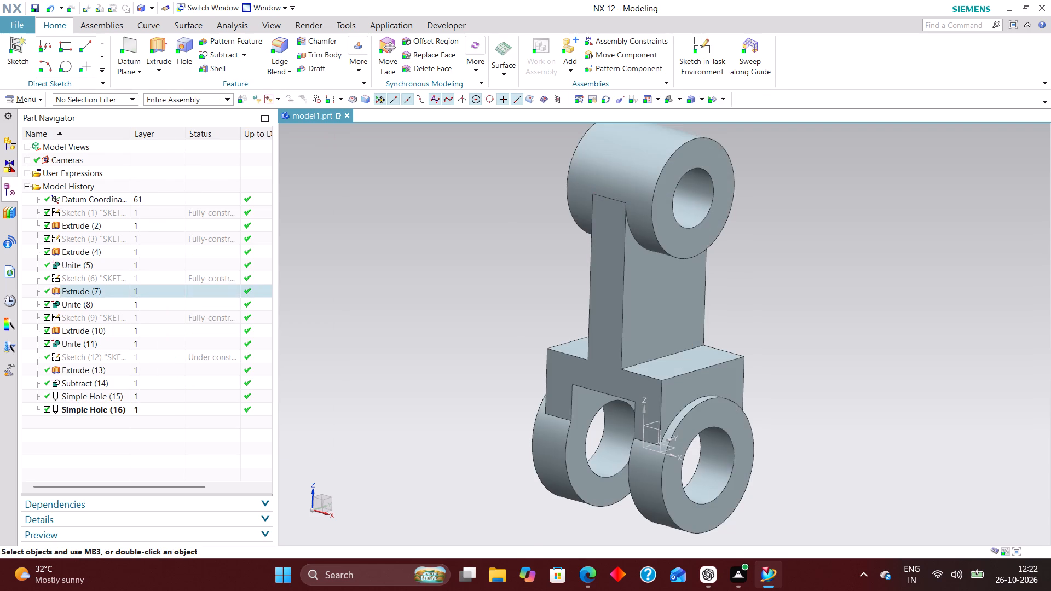
# Start a sketch in the task environment on the YZ plane of the datum coordinate system.
pyautogui.scroll(-3, 640, 320)
pyautogui.scroll(3, 741, 305)
pyautogui.scroll(-1, 759, 303)
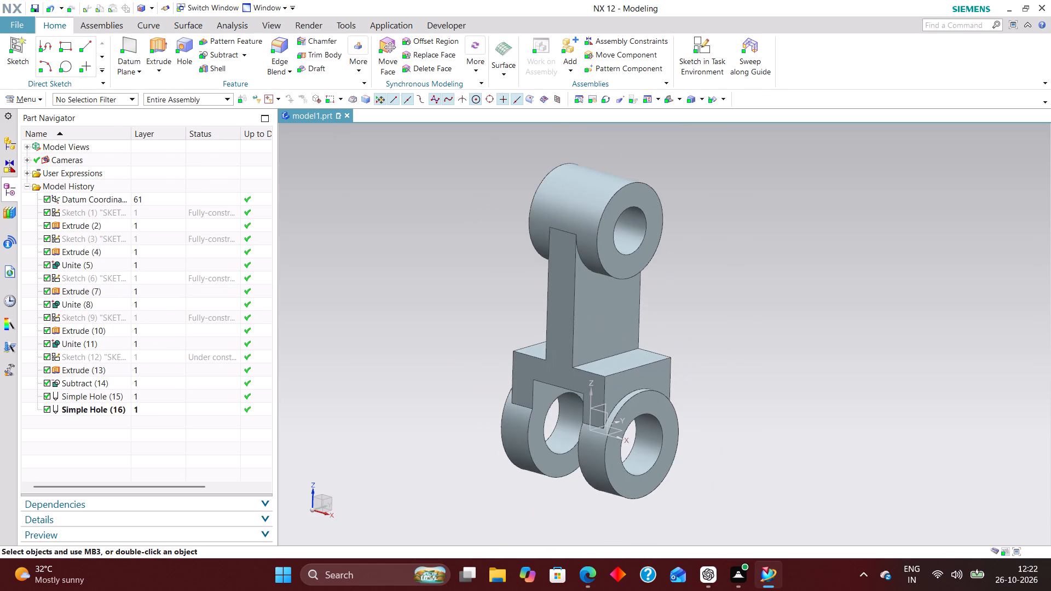
pyautogui.scroll(-2, 759, 303)
pyautogui.scroll(1, 743, 373)
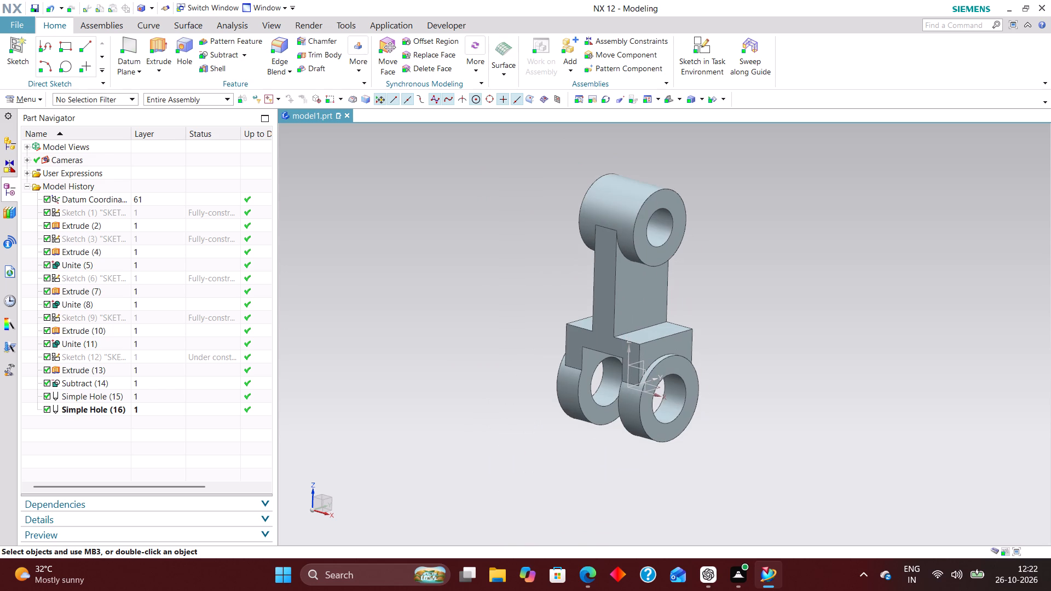
pyautogui.scroll(-1, 737, 301)
pyautogui.scroll(3, 737, 301)
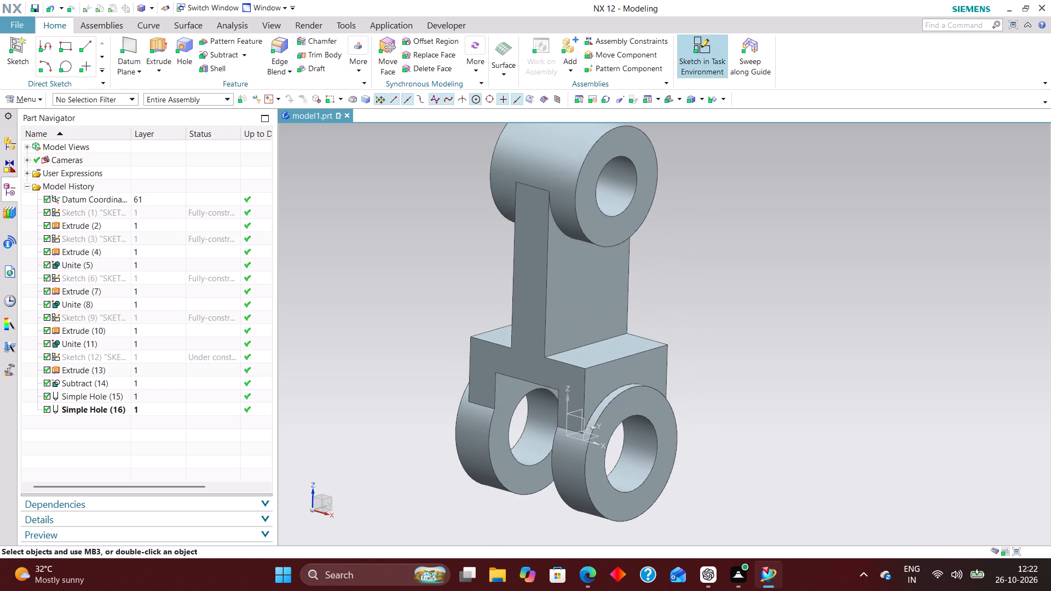
pyautogui.click(703, 44)
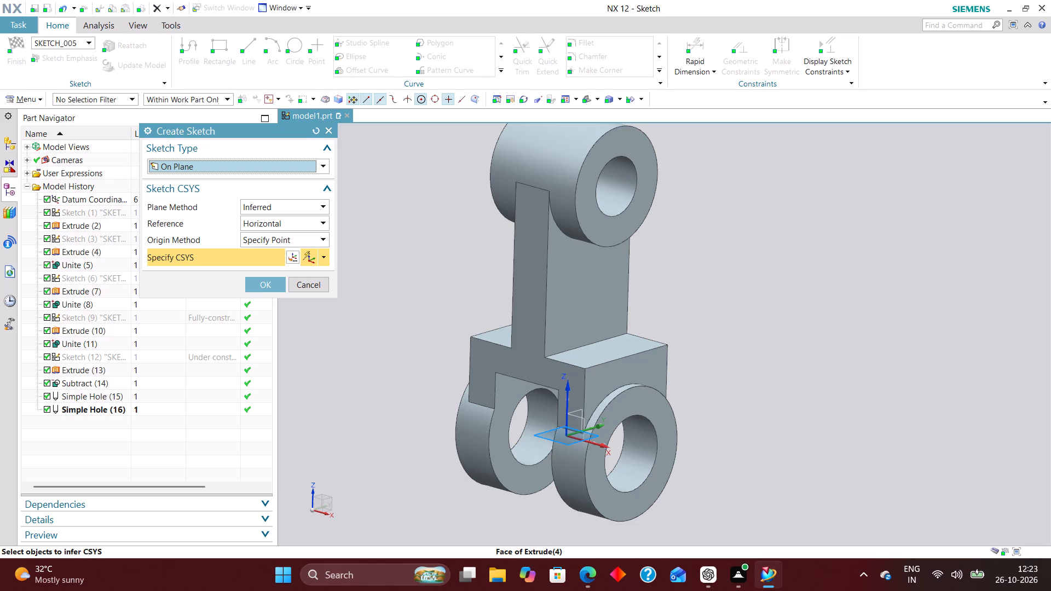
pyautogui.scroll(-3, 685, 385)
pyautogui.scroll(4, 649, 393)
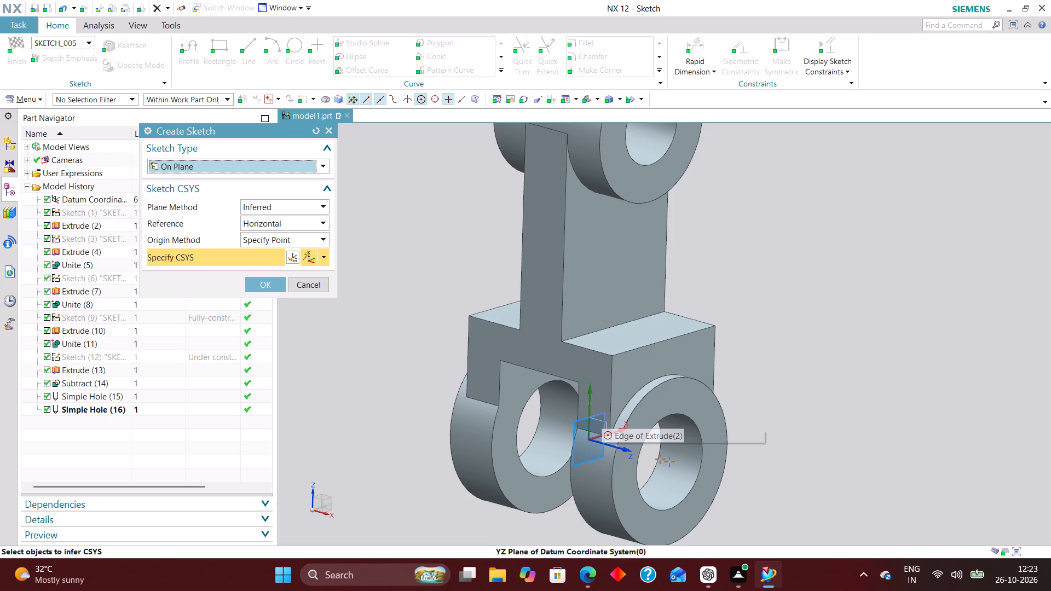
pyautogui.click(596, 414)
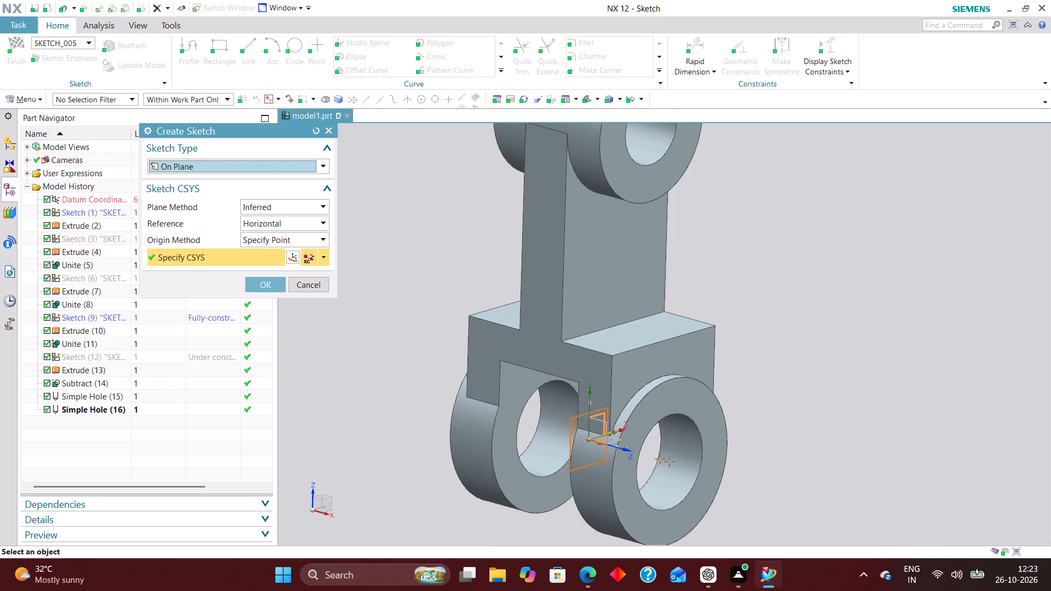
pyautogui.click(270, 286)
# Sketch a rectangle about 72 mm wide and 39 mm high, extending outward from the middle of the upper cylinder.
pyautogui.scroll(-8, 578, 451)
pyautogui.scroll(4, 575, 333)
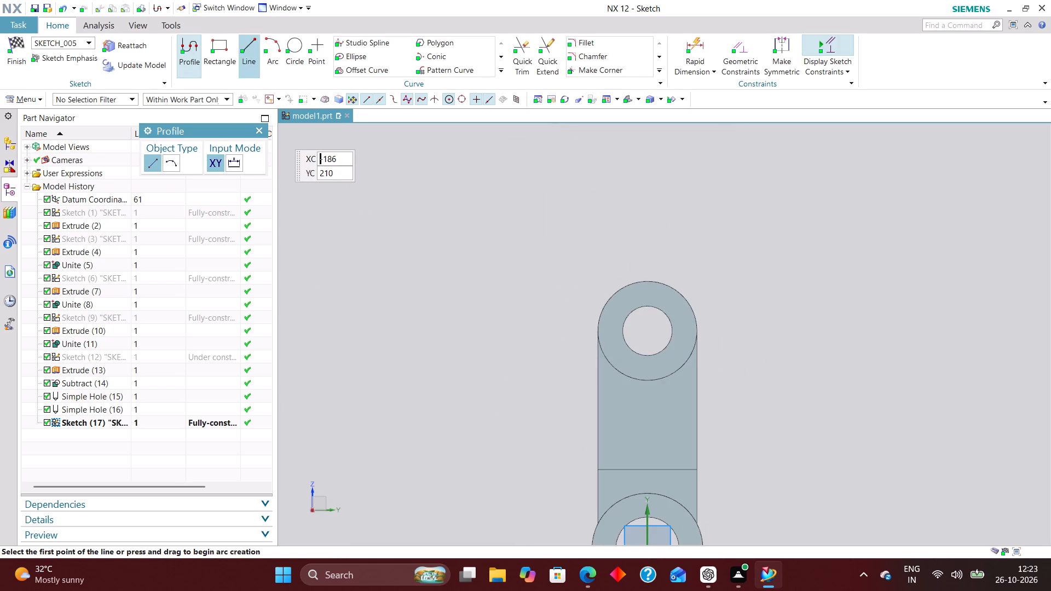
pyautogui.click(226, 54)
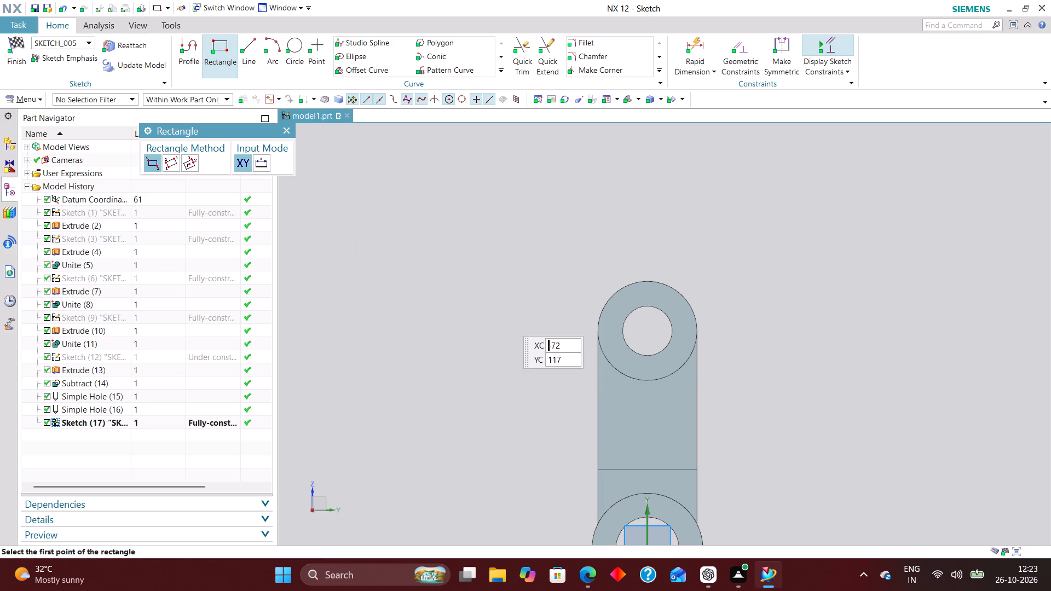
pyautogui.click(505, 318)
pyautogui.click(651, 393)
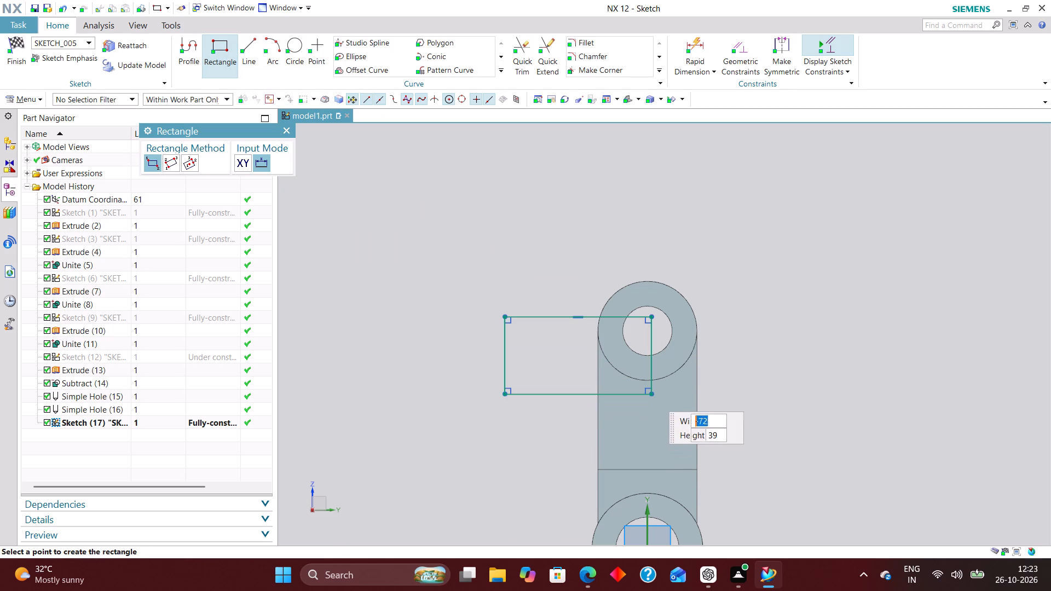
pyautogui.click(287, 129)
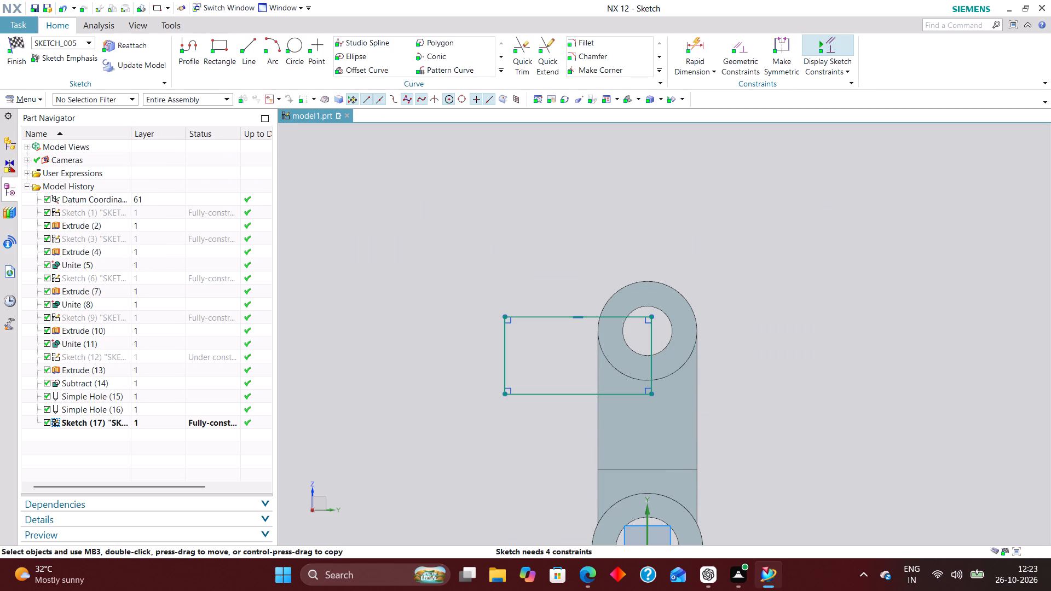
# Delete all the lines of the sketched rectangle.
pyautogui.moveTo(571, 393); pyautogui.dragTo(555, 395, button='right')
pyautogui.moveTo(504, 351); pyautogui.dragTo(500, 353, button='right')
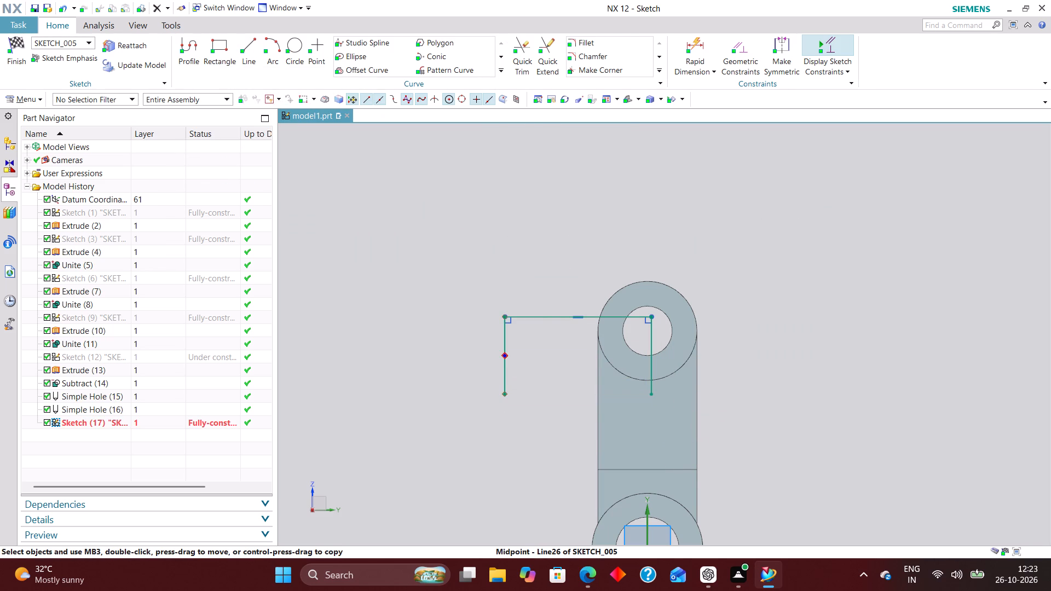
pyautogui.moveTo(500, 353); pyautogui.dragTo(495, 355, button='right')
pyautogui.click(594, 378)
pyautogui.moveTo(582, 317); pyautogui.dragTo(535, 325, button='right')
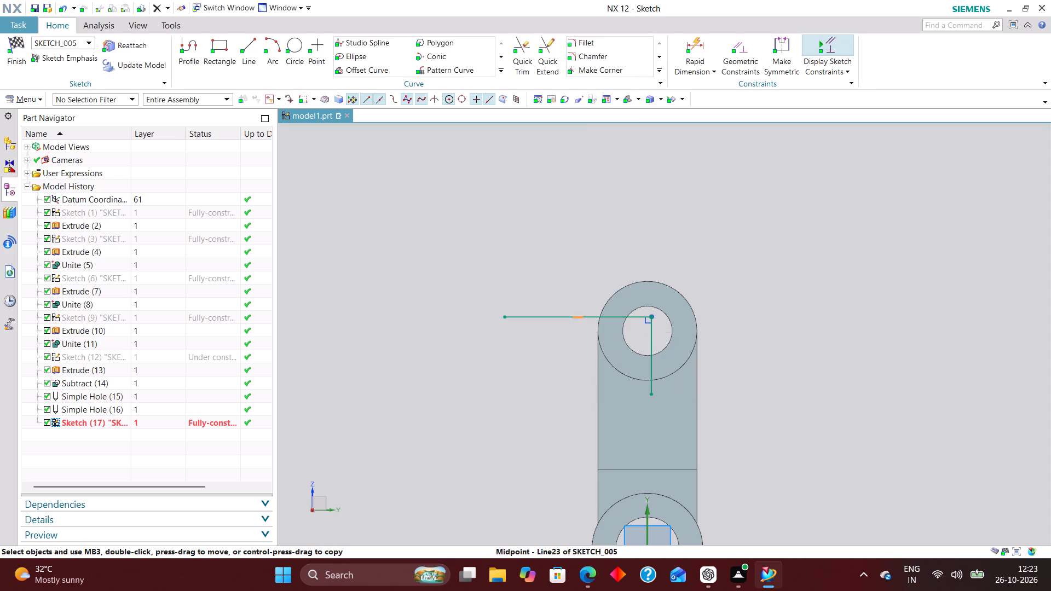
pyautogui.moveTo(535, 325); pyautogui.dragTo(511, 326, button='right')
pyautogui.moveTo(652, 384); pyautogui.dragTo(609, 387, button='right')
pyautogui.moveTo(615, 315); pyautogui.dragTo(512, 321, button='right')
# Sketch a slanted line from near the top of the upper cylinder outward and down at about 195°.
pyautogui.click(245, 45)
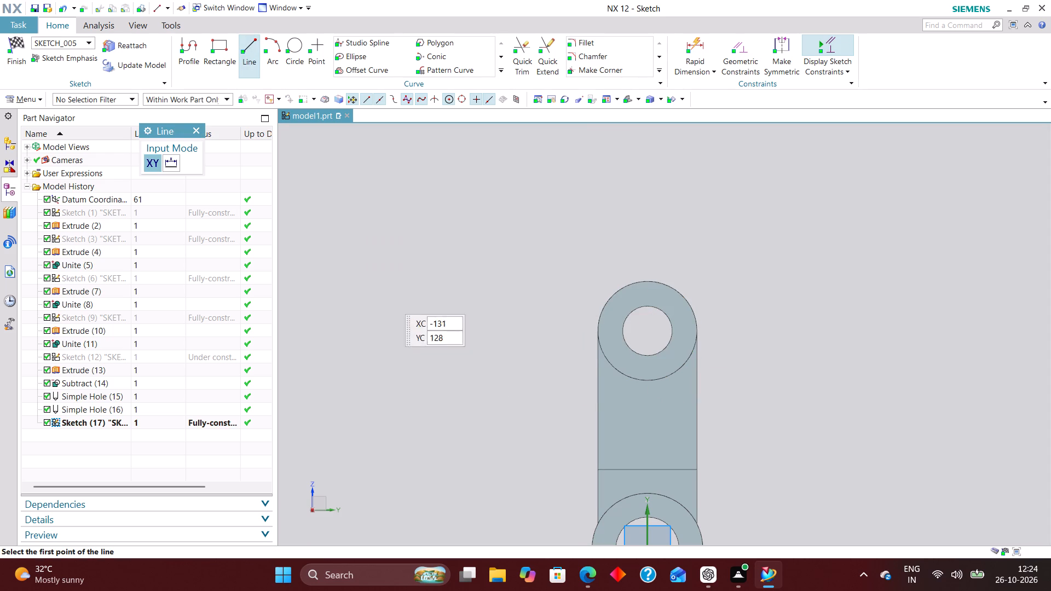
pyautogui.click(605, 277)
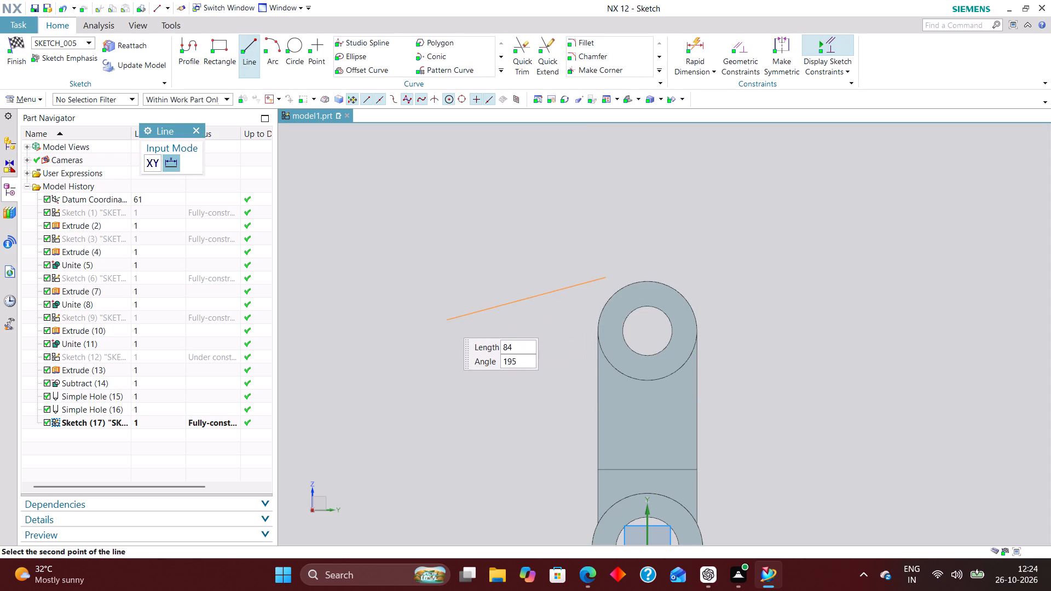
pyautogui.click(429, 325)
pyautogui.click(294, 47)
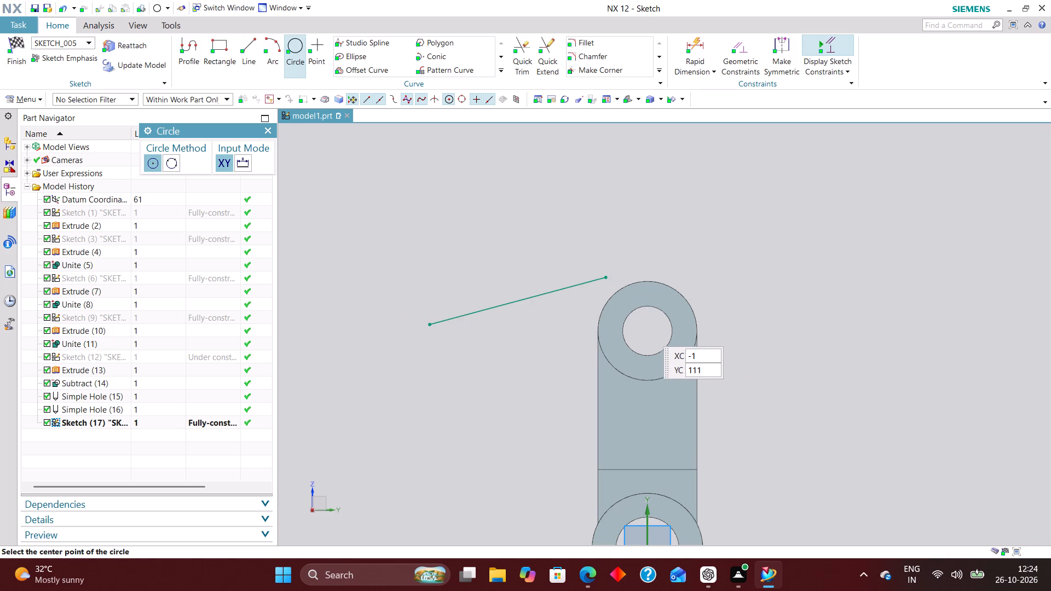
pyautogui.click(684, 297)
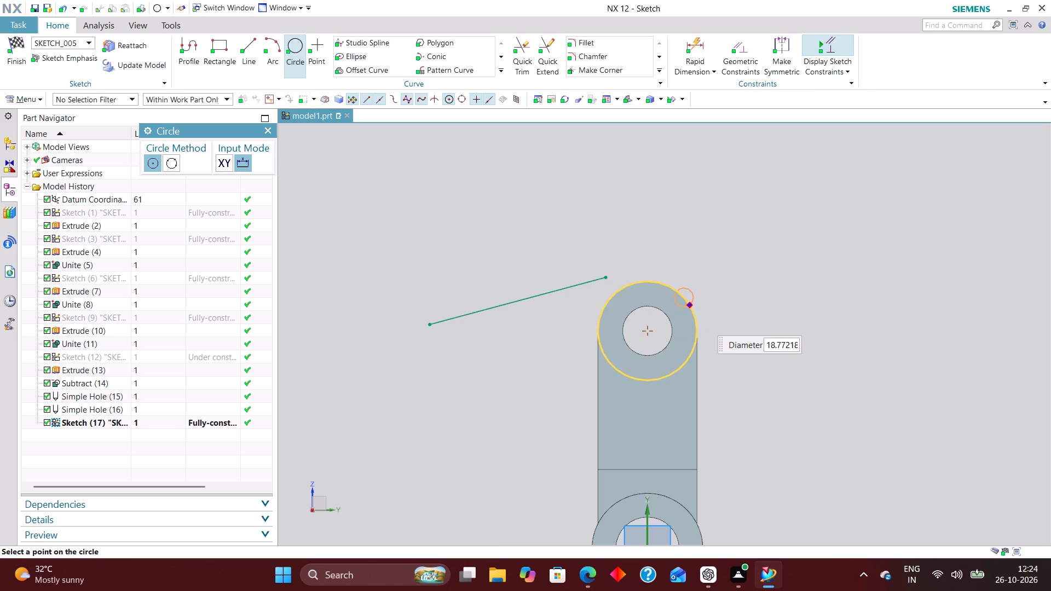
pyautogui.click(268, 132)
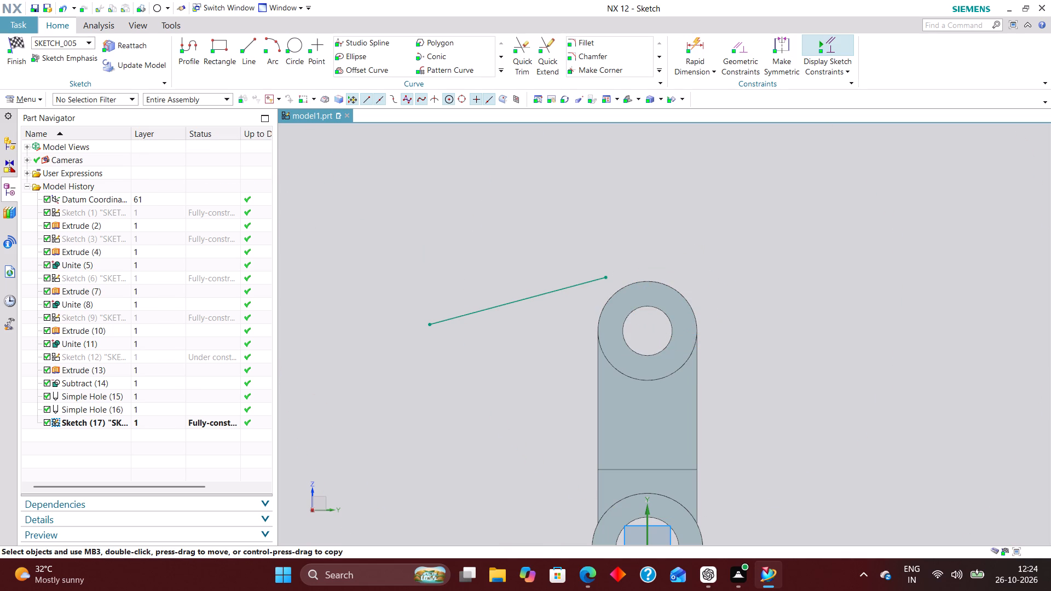
# Sketch a circle about 50 mm in diameter, concentric with the upper cylinder and matching its outer edge.
pyautogui.click(298, 42)
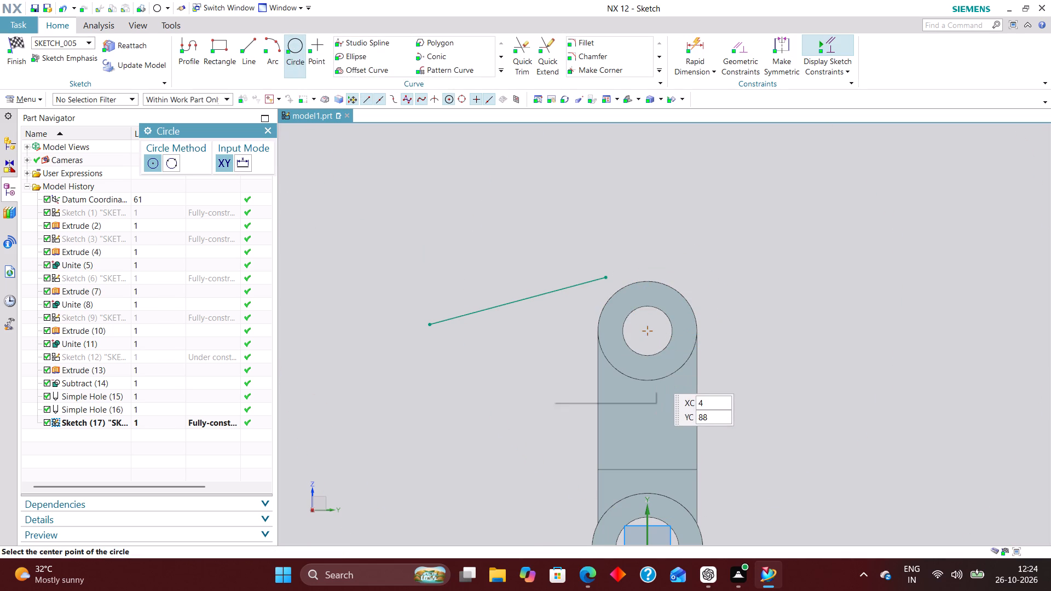
pyautogui.click(656, 377)
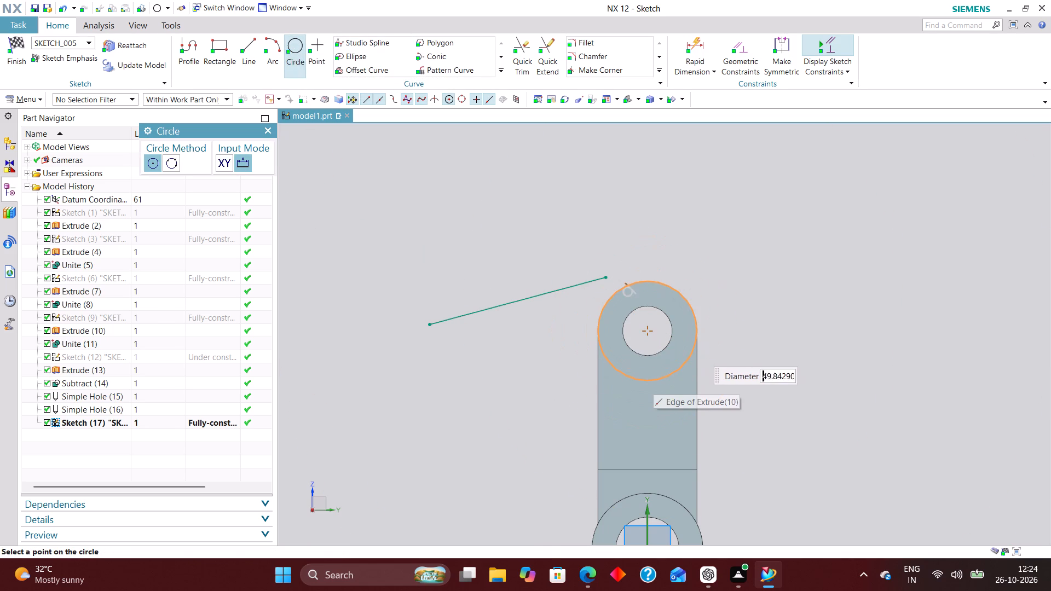
pyautogui.scroll(6, 691, 350)
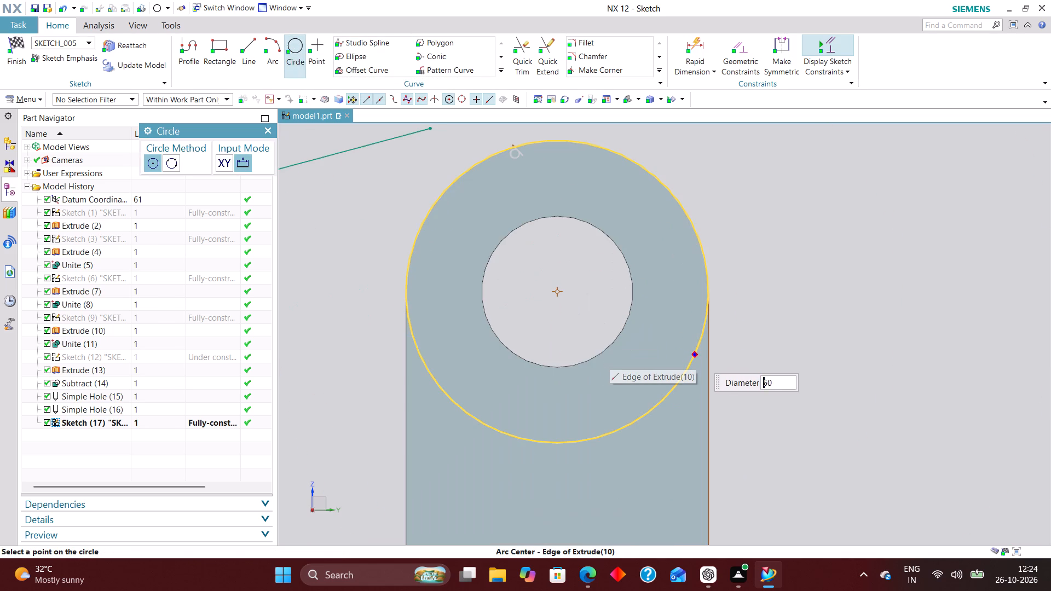
pyautogui.click(692, 358)
pyautogui.scroll(-3, 669, 329)
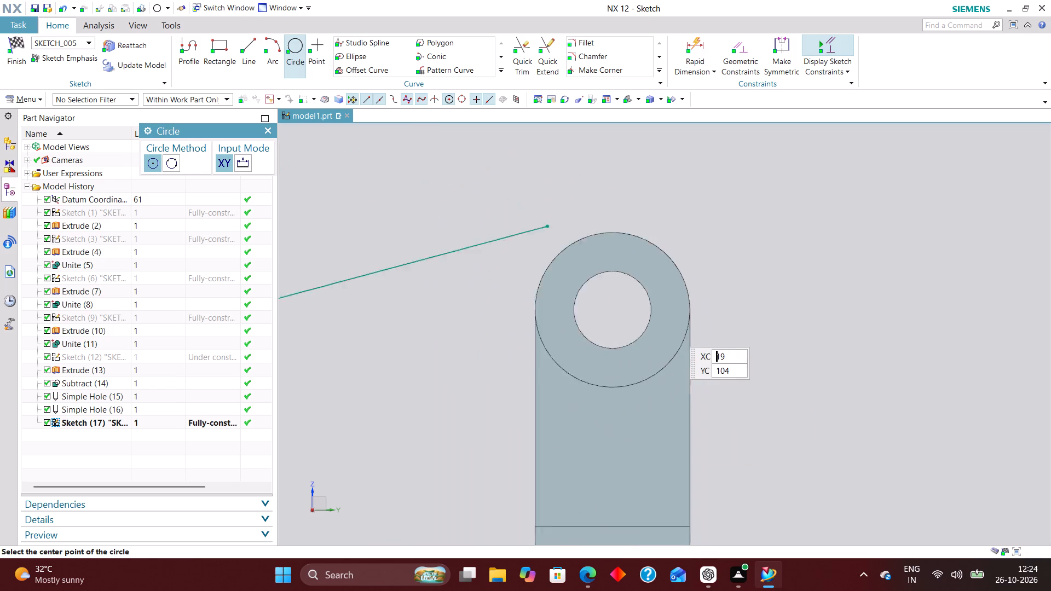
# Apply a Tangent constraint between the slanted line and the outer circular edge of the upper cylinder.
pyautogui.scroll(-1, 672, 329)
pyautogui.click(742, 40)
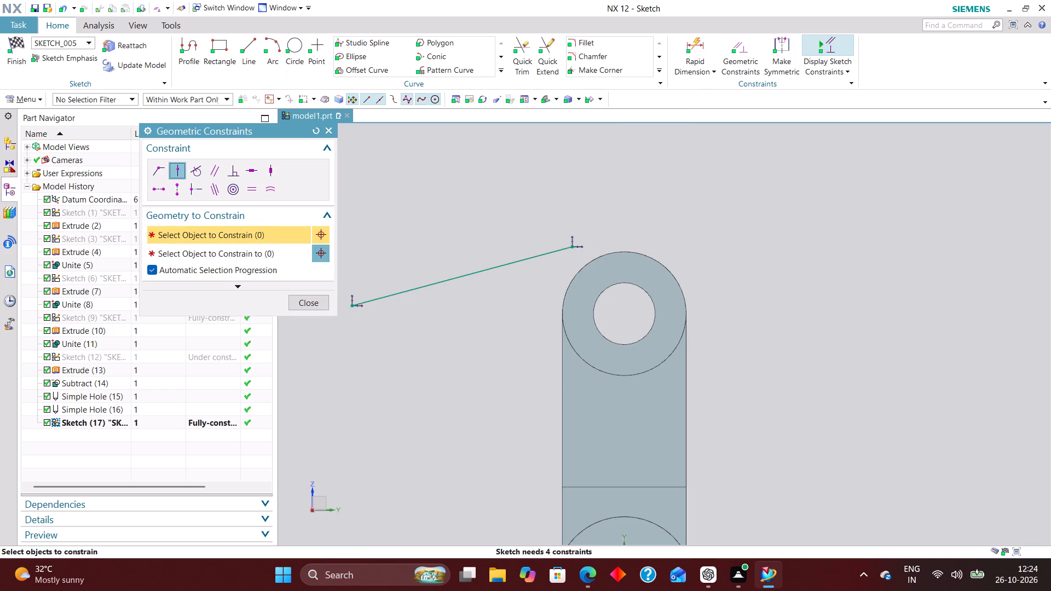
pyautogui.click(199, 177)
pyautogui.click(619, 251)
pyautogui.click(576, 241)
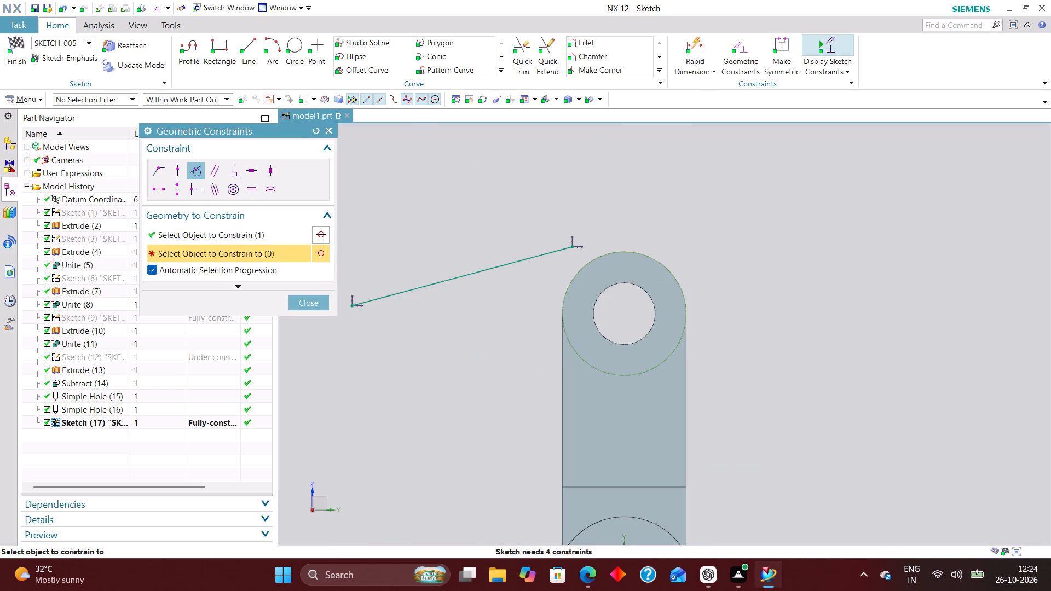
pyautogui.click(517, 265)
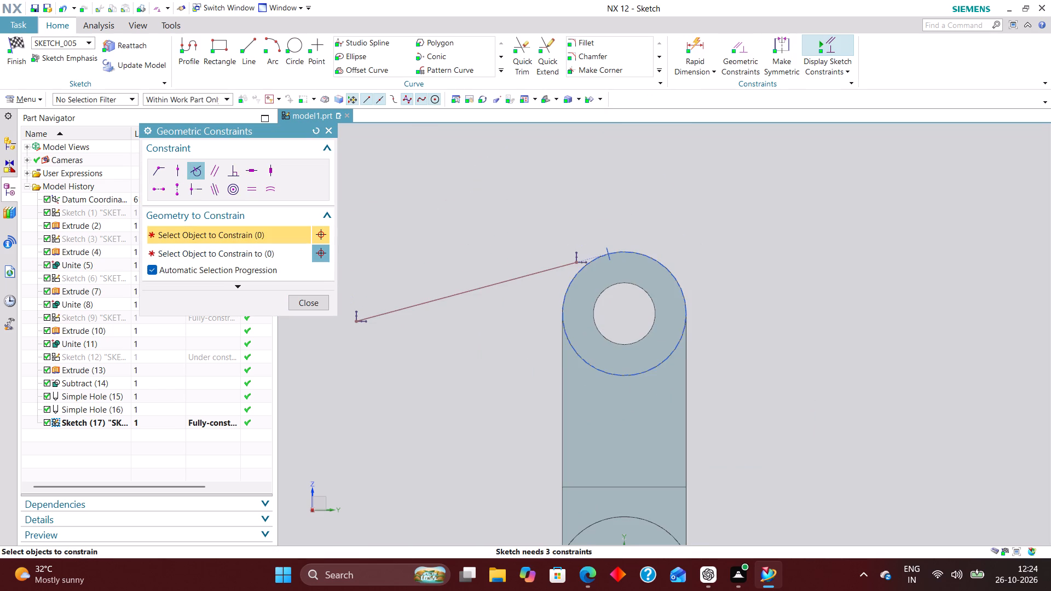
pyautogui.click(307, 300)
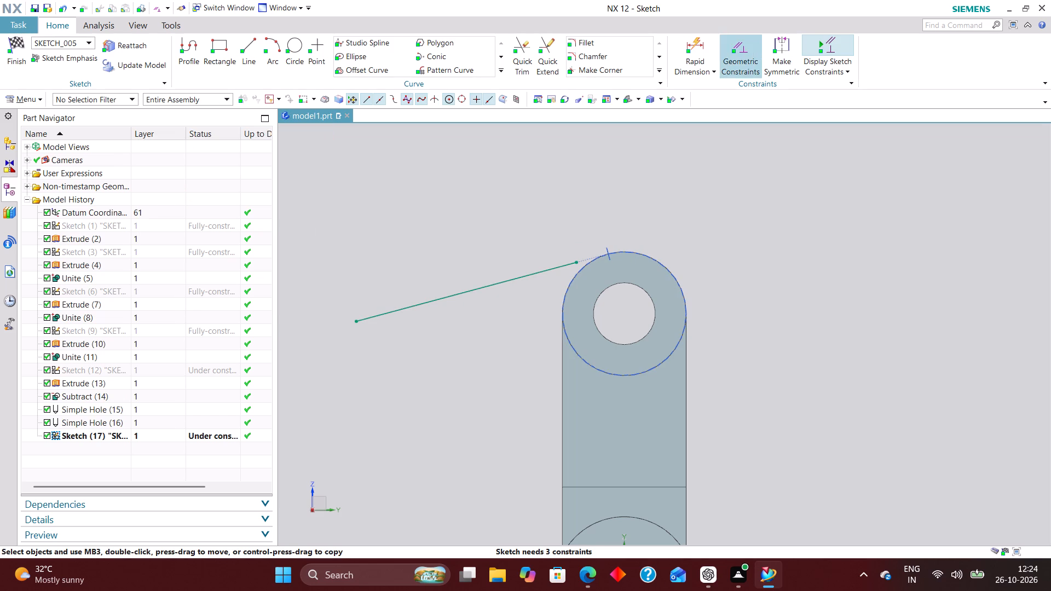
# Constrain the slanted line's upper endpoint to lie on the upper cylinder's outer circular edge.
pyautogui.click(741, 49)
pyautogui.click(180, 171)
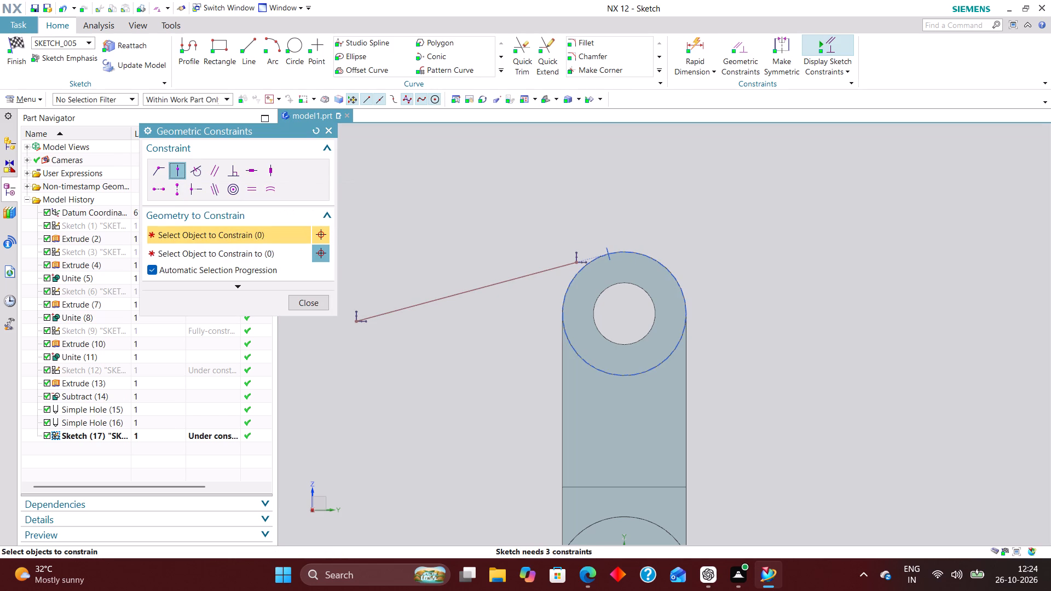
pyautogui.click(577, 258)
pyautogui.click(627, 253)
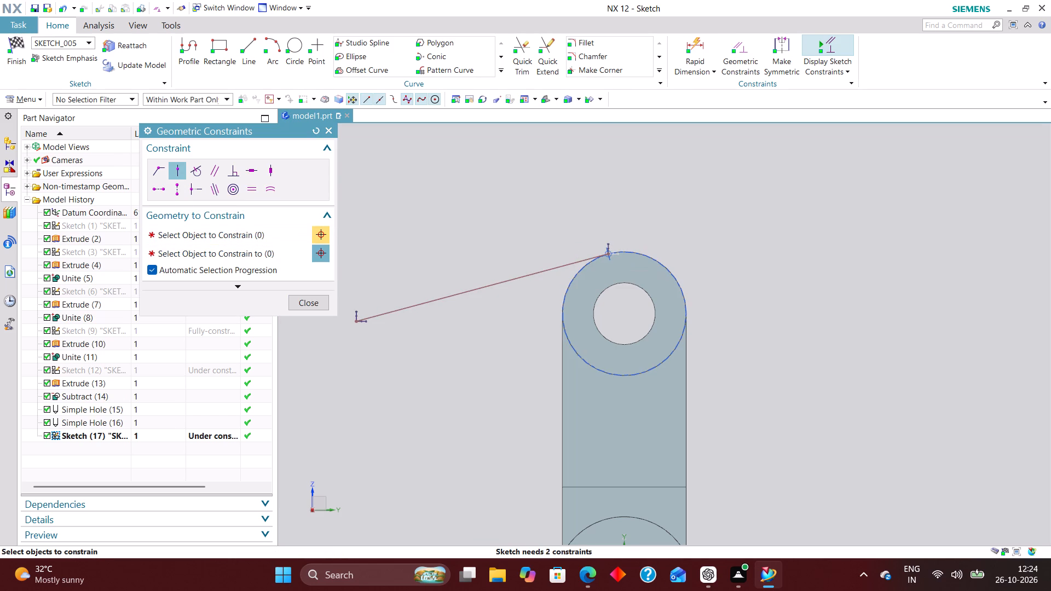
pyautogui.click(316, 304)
# Delete the slanted line and the reference circle on the upper cylinder's outer edge from the sketch.
pyautogui.moveTo(493, 285); pyautogui.dragTo(459, 297, button='right')
pyautogui.moveTo(631, 372); pyautogui.dragTo(585, 378, button='right')
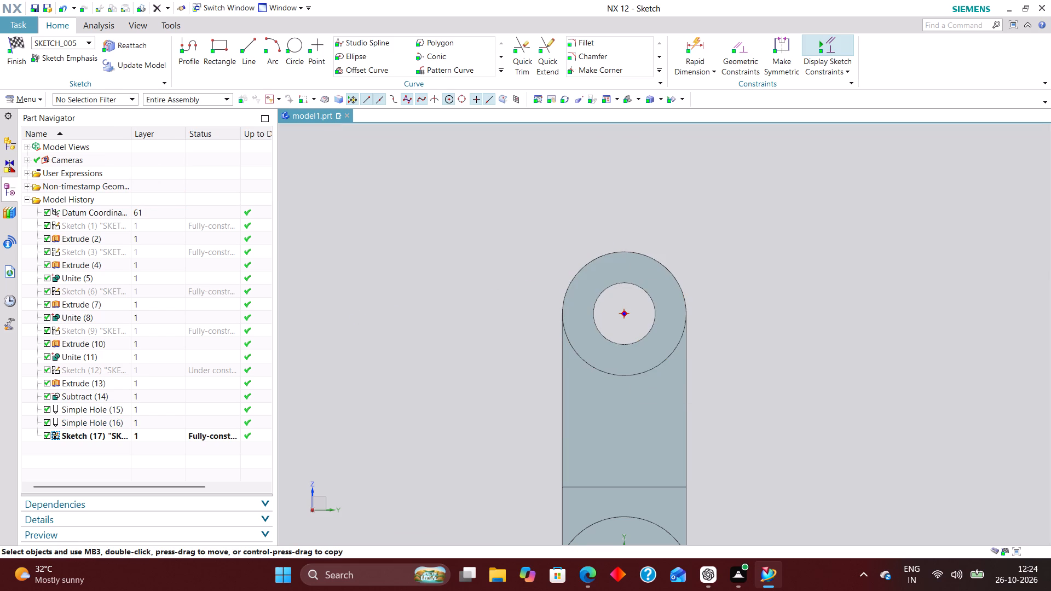
pyautogui.scroll(-2, 596, 272)
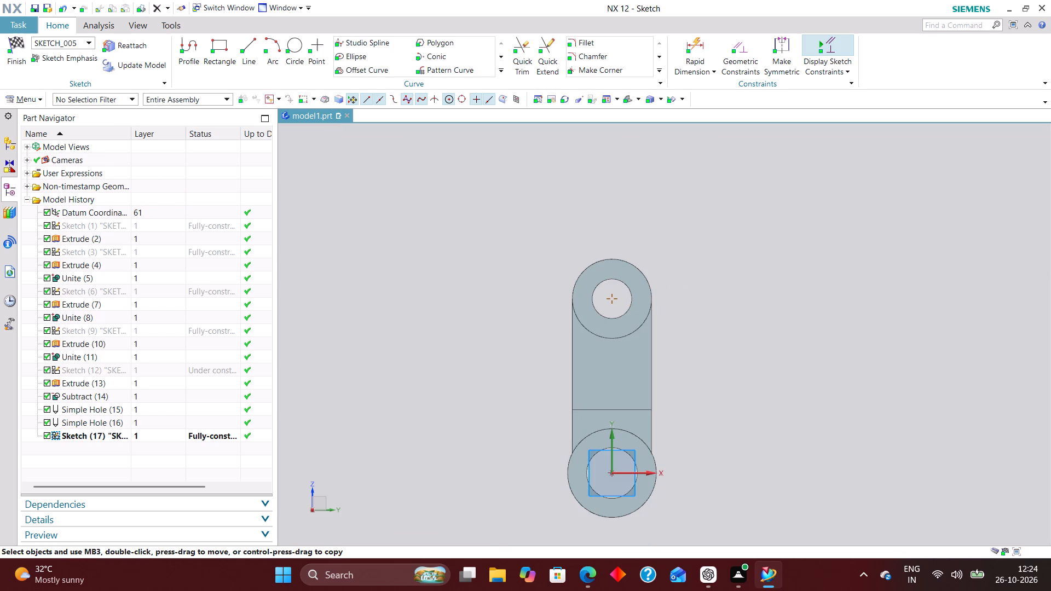
# Sketch a new free-standing circle beside the upper cylinder, roughly the same size as its outer edge.
pyautogui.click(292, 44)
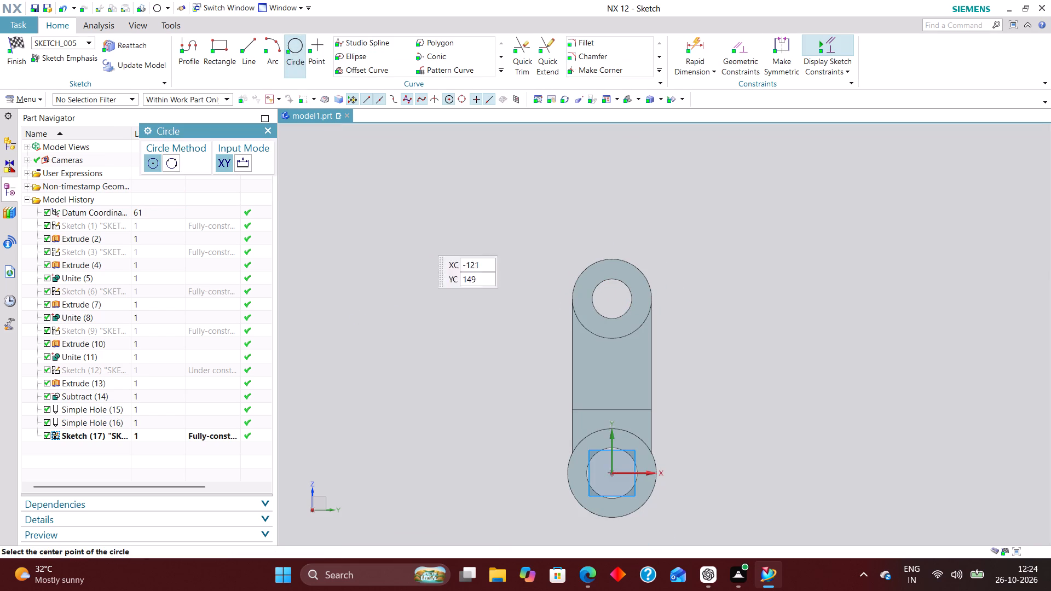
pyautogui.click(520, 289)
pyautogui.click(532, 329)
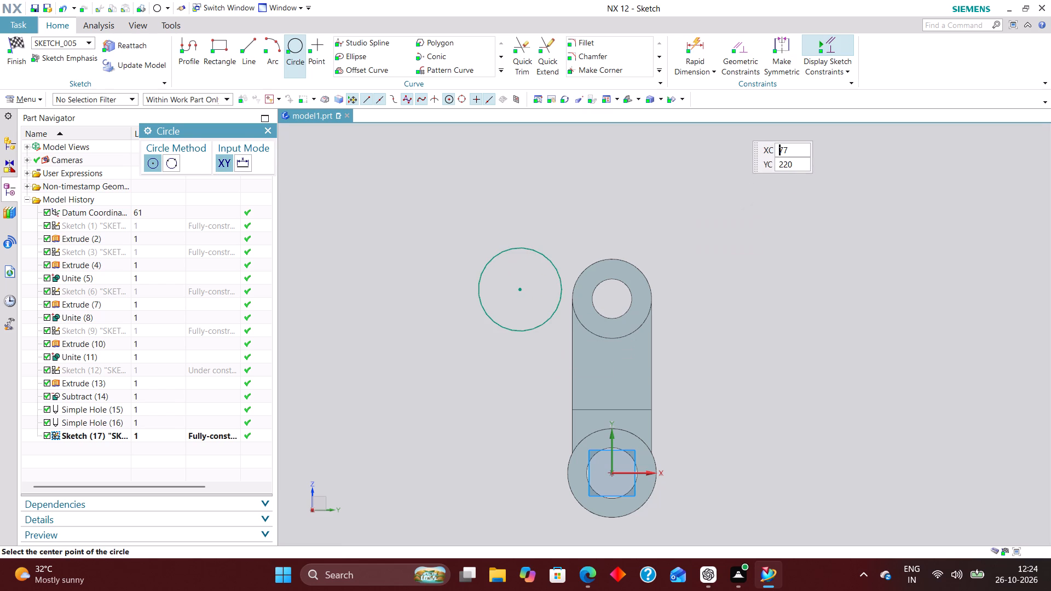
# Dimension the new circle's center at a vertical distance of 110 mm above the sketch's horizontal axis.
pyautogui.click(690, 40)
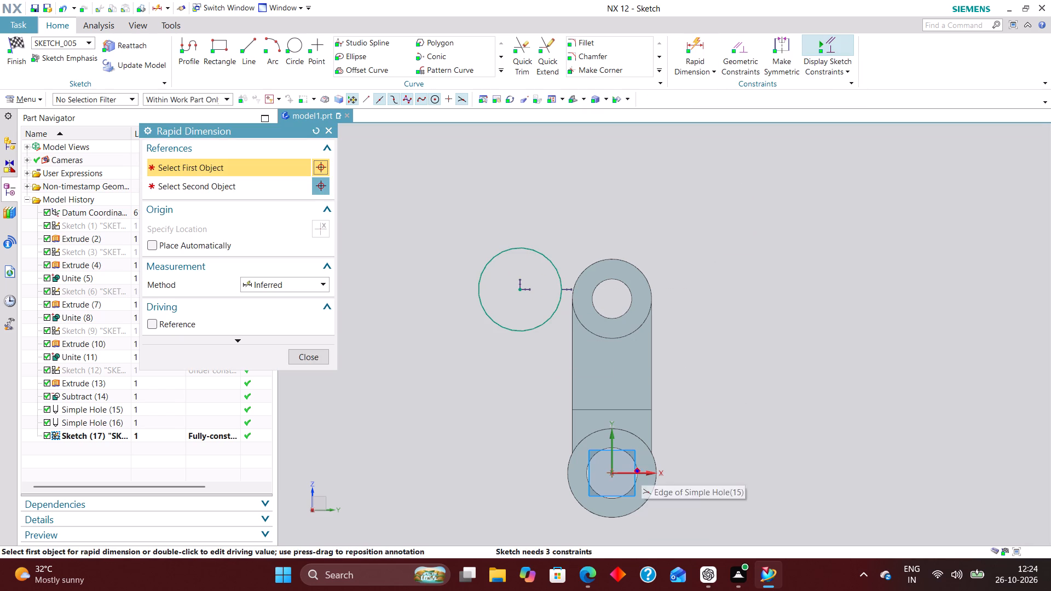
pyautogui.click(641, 471)
pyautogui.click(314, 128)
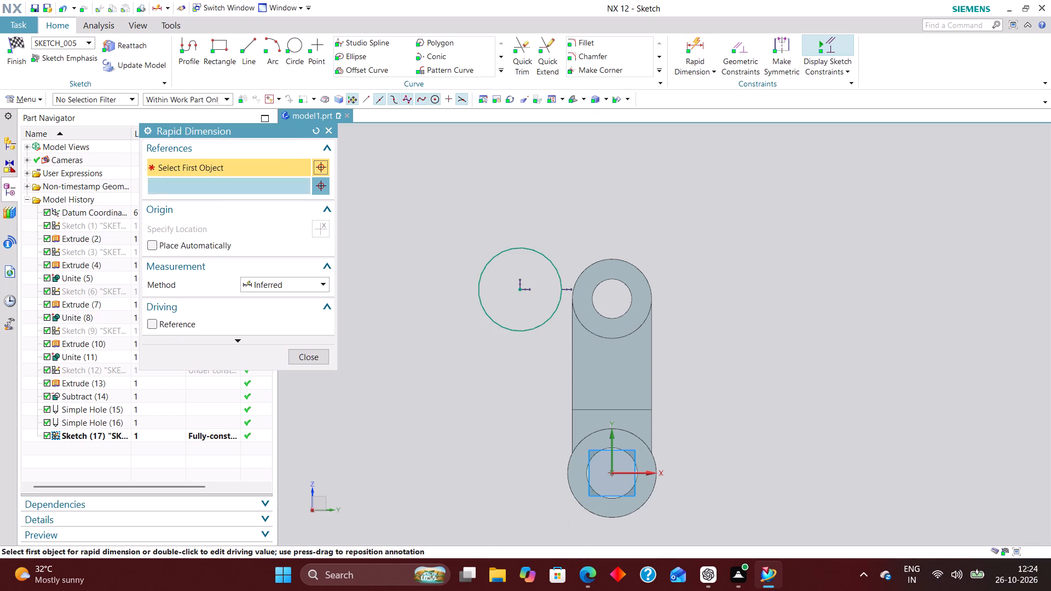
pyautogui.click(648, 473)
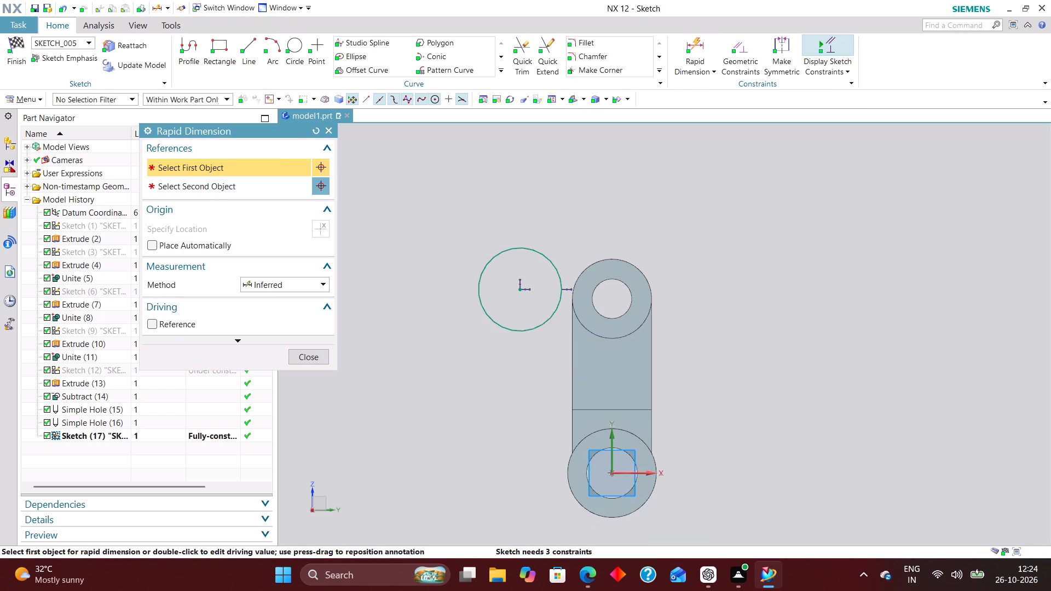
pyautogui.click(519, 289)
pyautogui.click(707, 380)
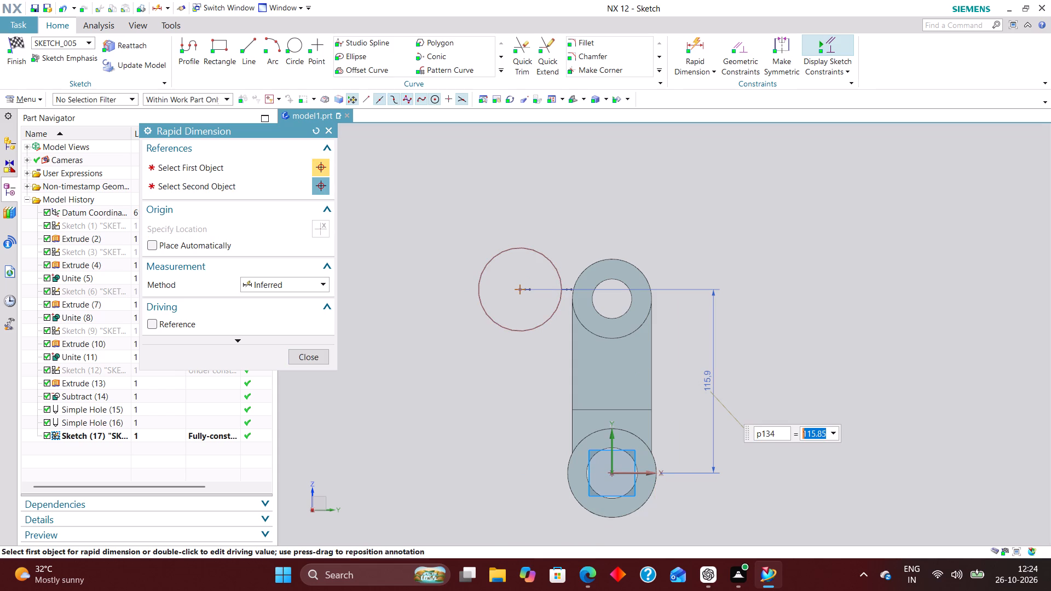
pyautogui.write('110')
pyautogui.press('Return')
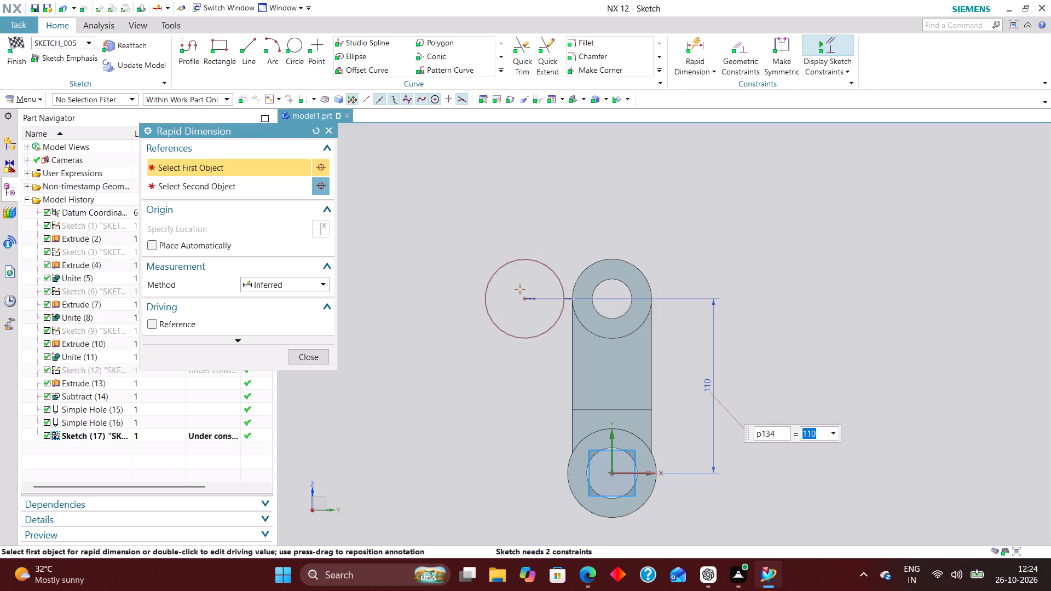
# Constrain the circle's center point onto the sketch's vertical axis with a Point on Curve constraint.
pyautogui.click(742, 42)
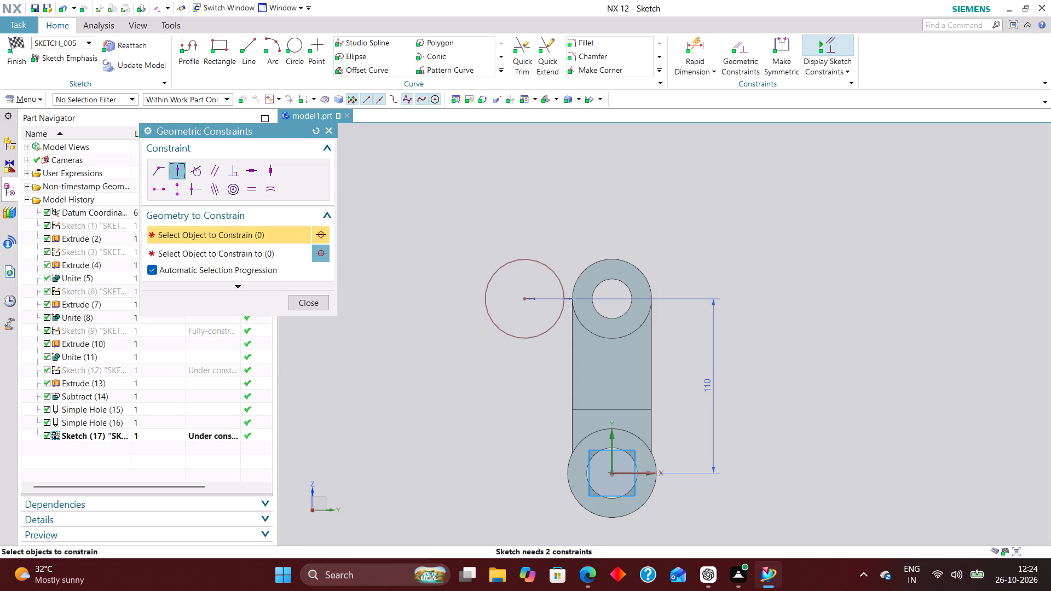
pyautogui.click(525, 297)
pyautogui.click(610, 445)
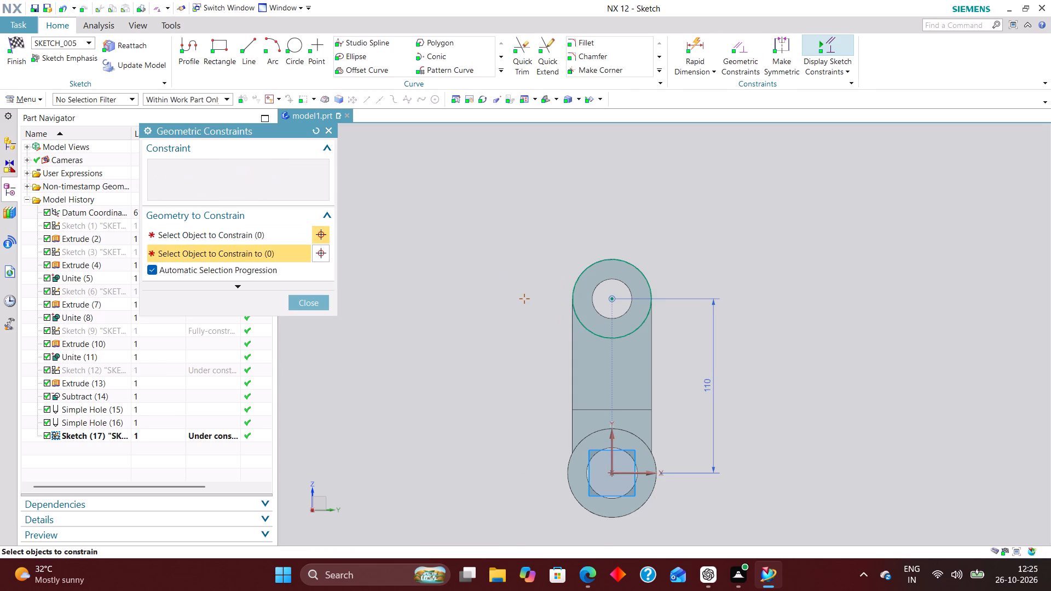
pyautogui.click(311, 303)
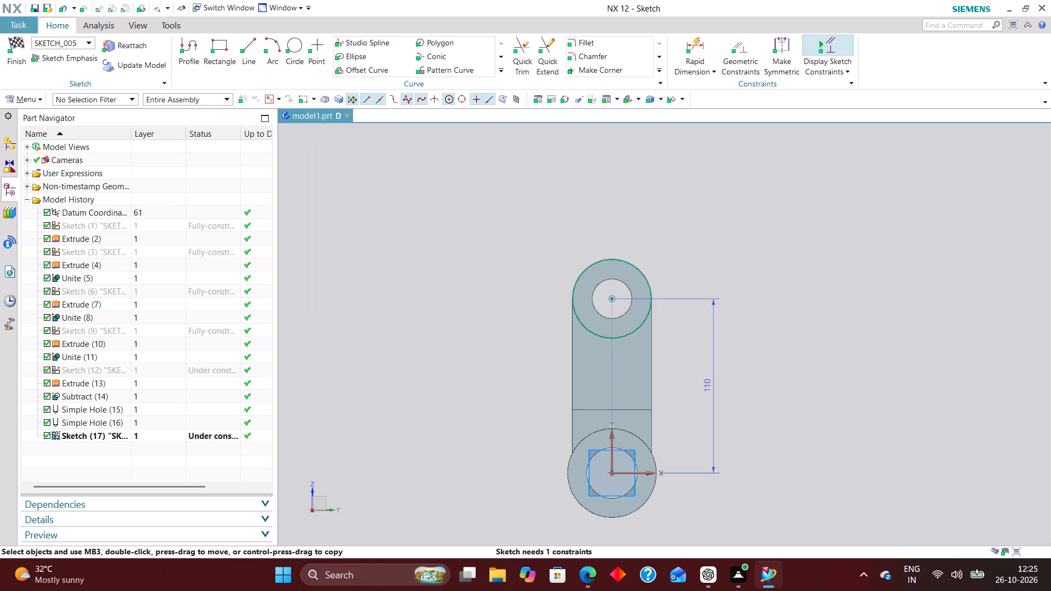
# Add a diametral dimension to the sketched circle and set it to 50 mm.
pyautogui.click(691, 36)
pyautogui.click(275, 286)
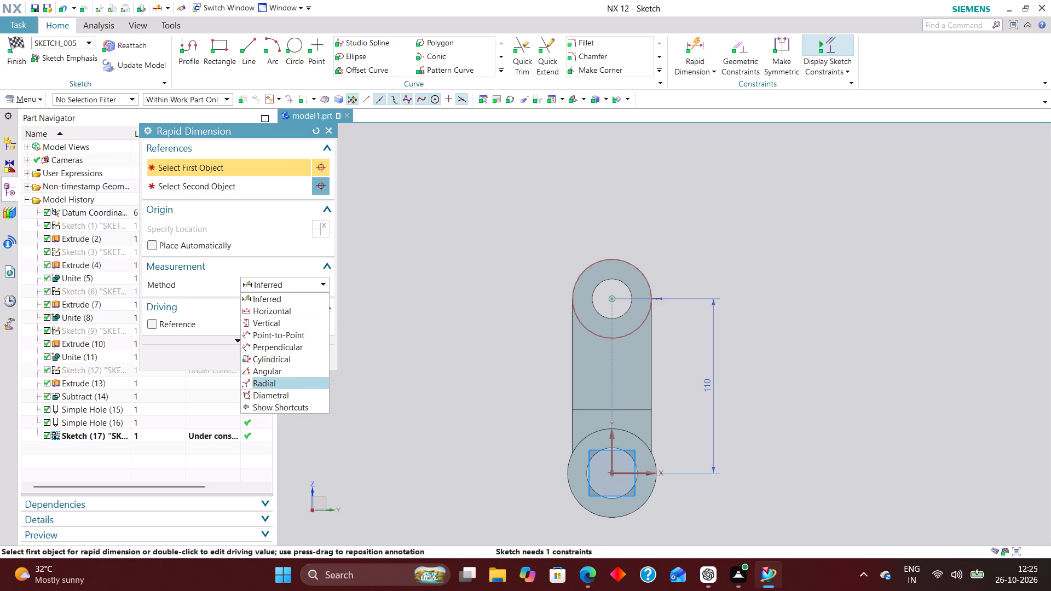
pyautogui.click(280, 397)
pyautogui.click(631, 260)
pyautogui.click(678, 223)
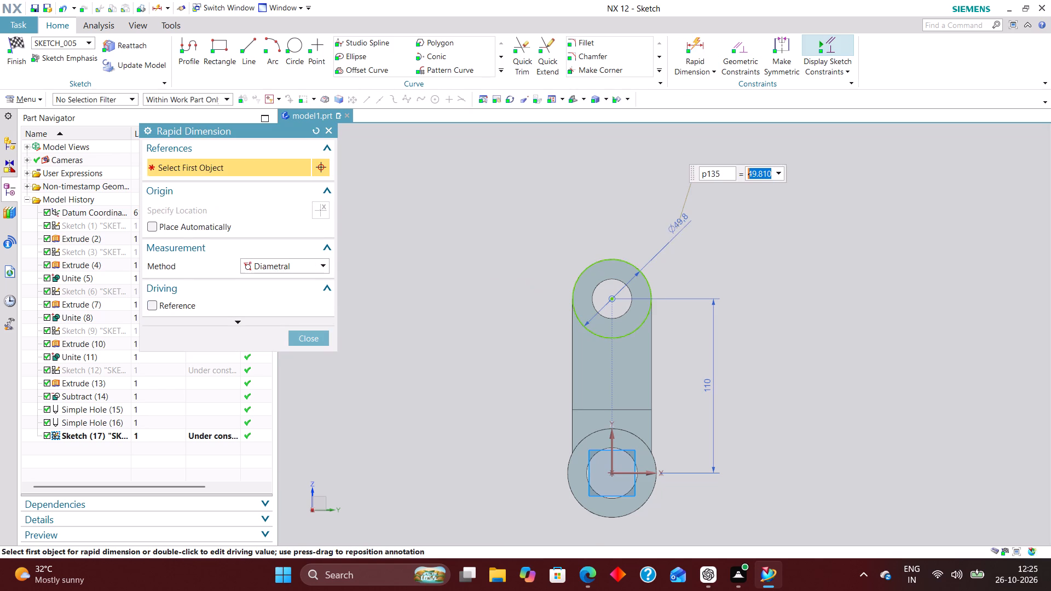
pyautogui.write('50')
pyautogui.press('Return')
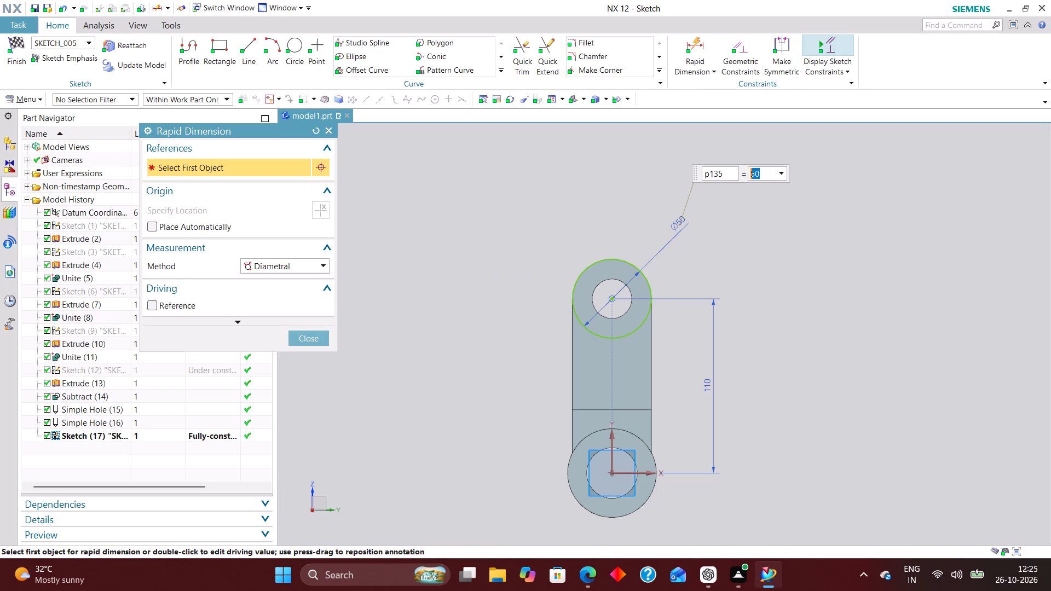
pyautogui.click(315, 340)
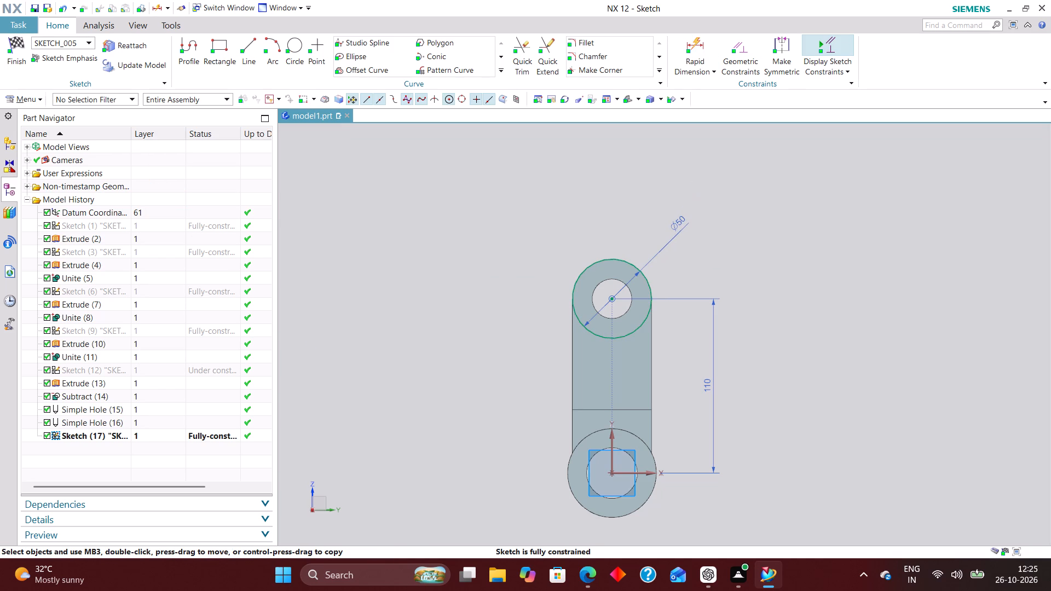
# Hide the solid bracket body so only the sketch geometry is displayed.
pyautogui.moveTo(636, 348); pyautogui.dragTo(639, 418, button='right')
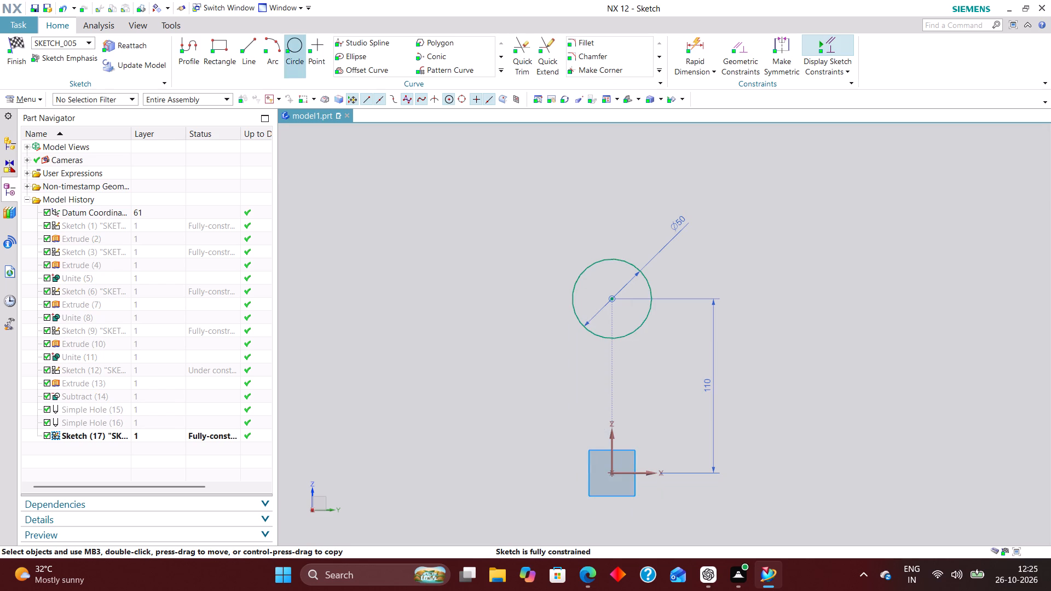
# Sketch a slanted line from just above the circle outward and down, and a horizontal line just below the circle.
pyautogui.click(297, 51)
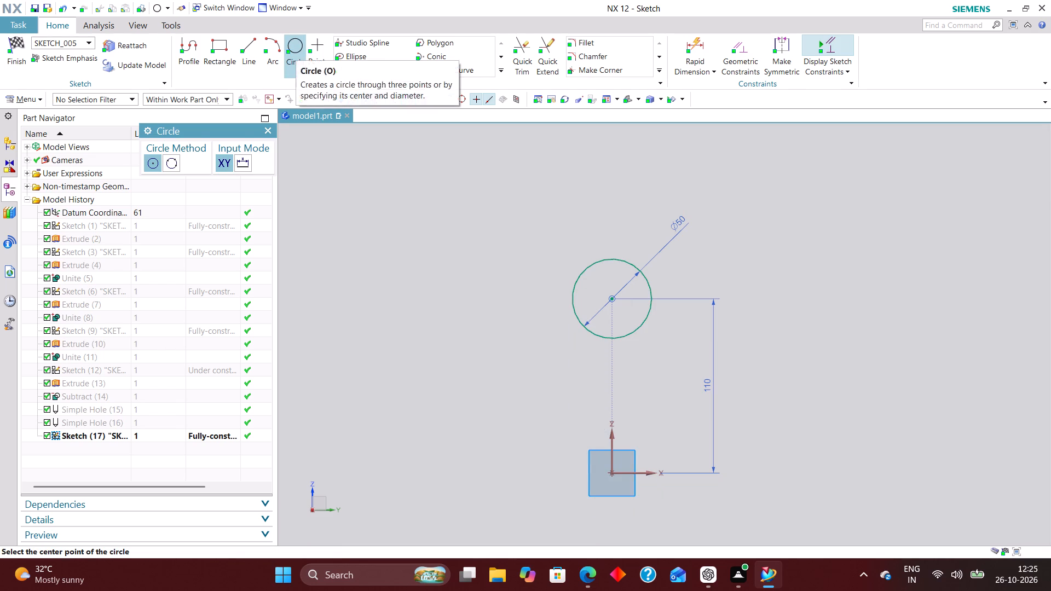
pyautogui.click(242, 44)
pyautogui.click(603, 246)
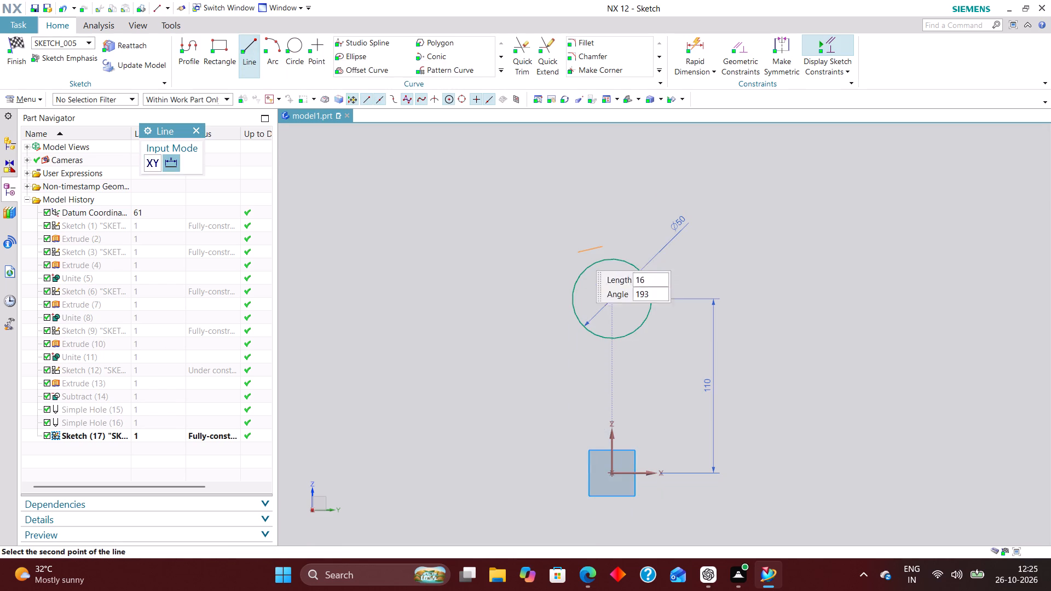
pyautogui.click(459, 277)
pyautogui.click(627, 348)
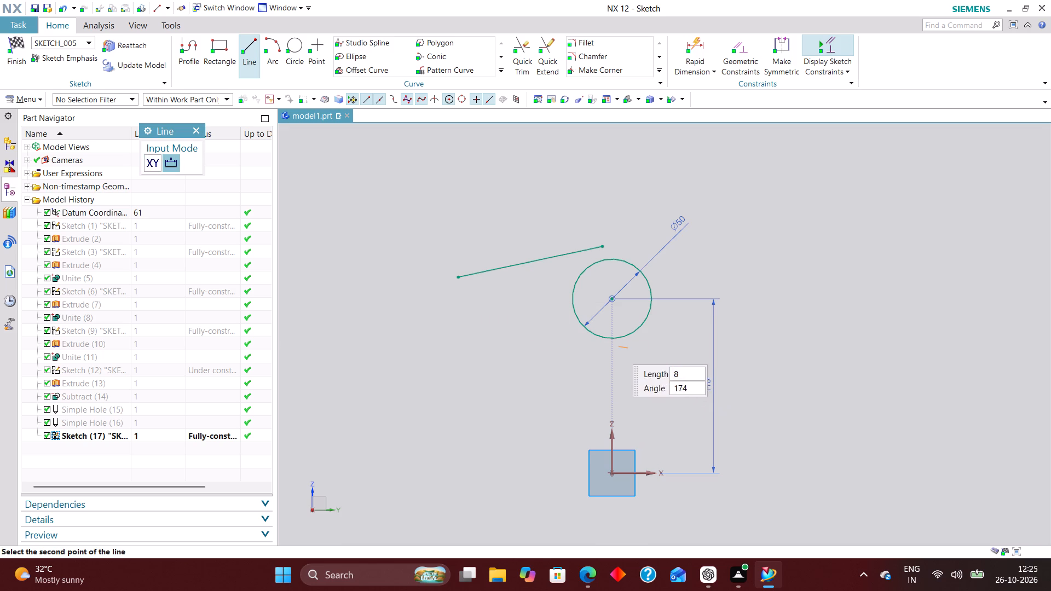
pyautogui.click(466, 349)
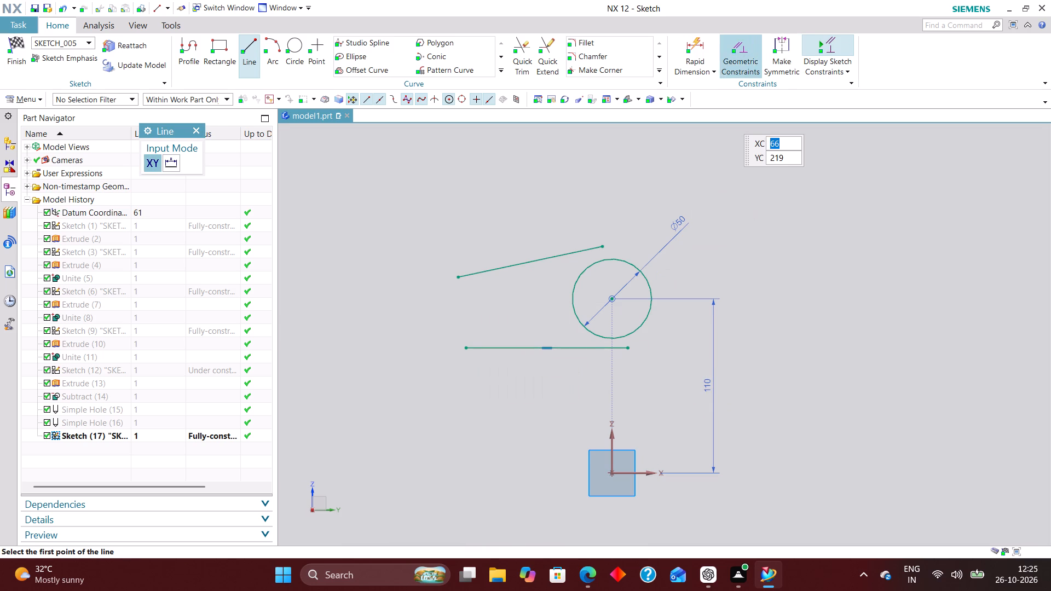
# Make both the slanted upper line and the horizontal lower line tangent to the 50 mm circle.
pyautogui.click(739, 50)
pyautogui.click(198, 173)
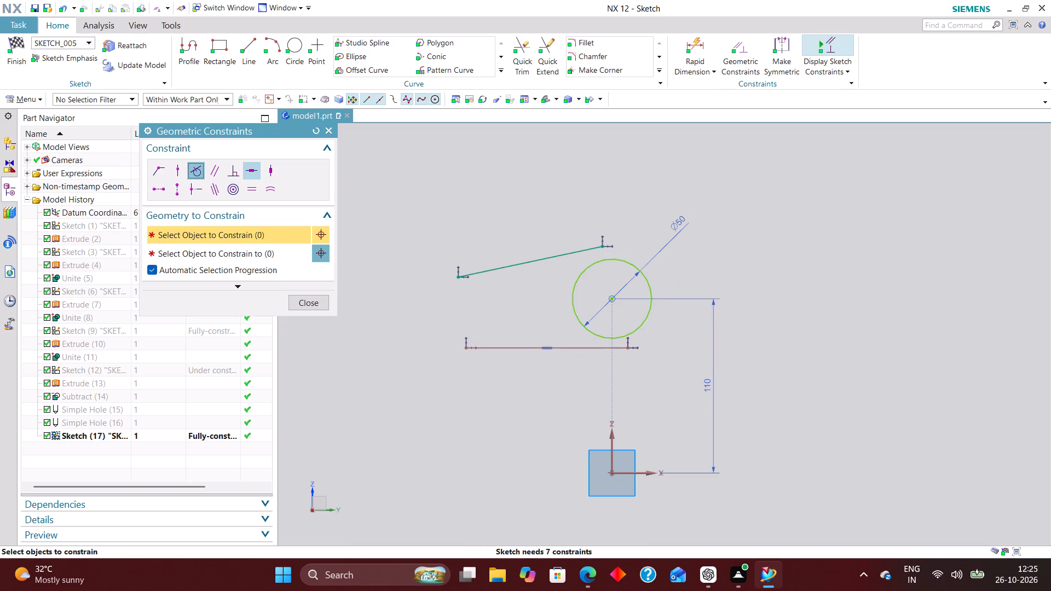
pyautogui.click(599, 243)
pyautogui.click(614, 254)
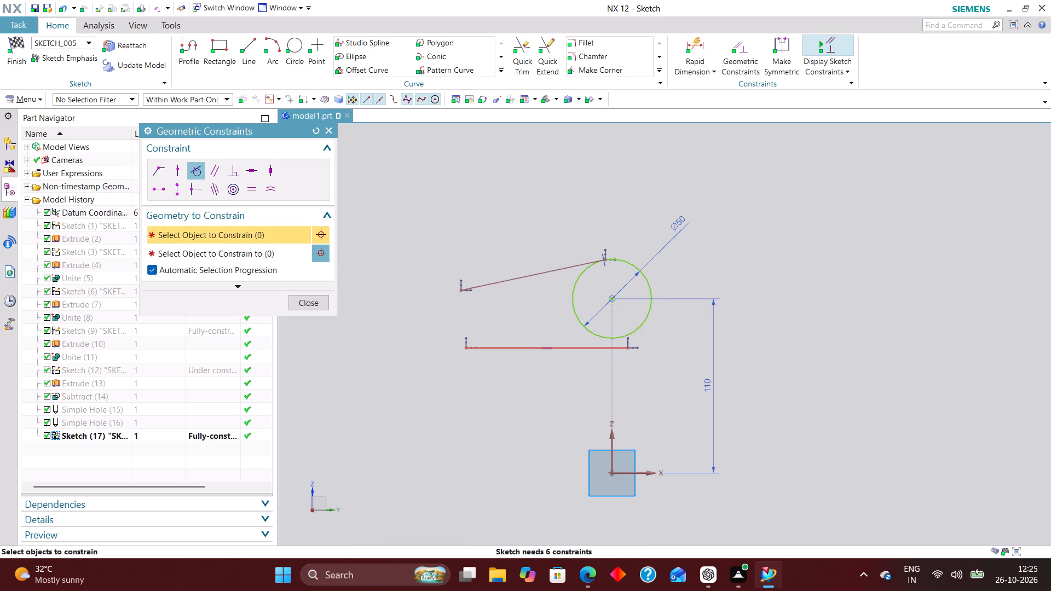
pyautogui.click(635, 332)
pyautogui.click(624, 349)
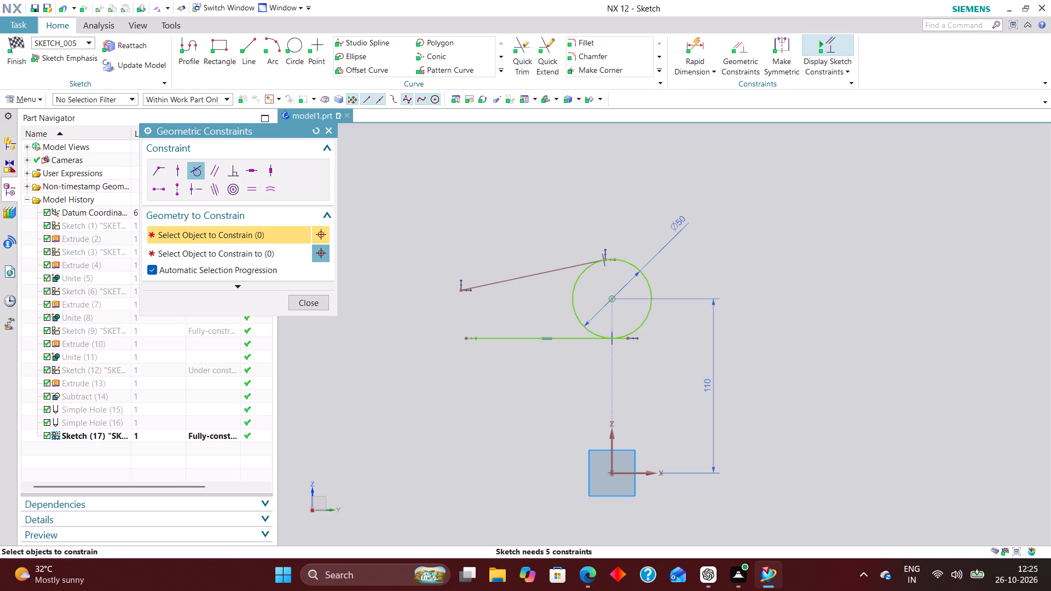
# Constrain the slanted line's upper endpoint to lie on the 50 mm circle.
pyautogui.click(176, 169)
pyautogui.scroll(7, 602, 236)
pyautogui.scroll(4, 623, 298)
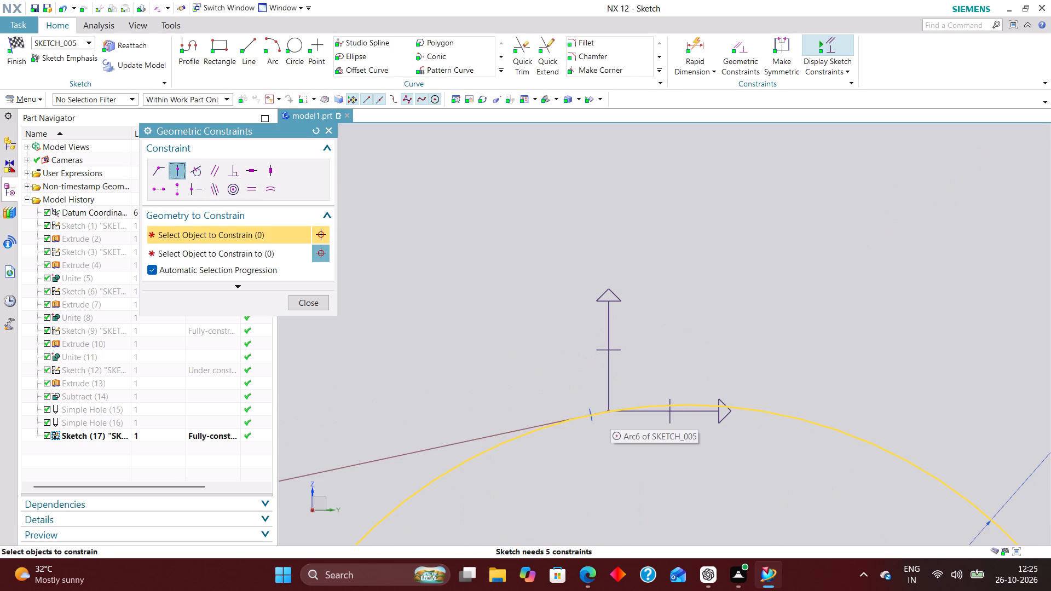
pyautogui.click(610, 405)
pyautogui.click(660, 406)
pyautogui.scroll(-11, 603, 322)
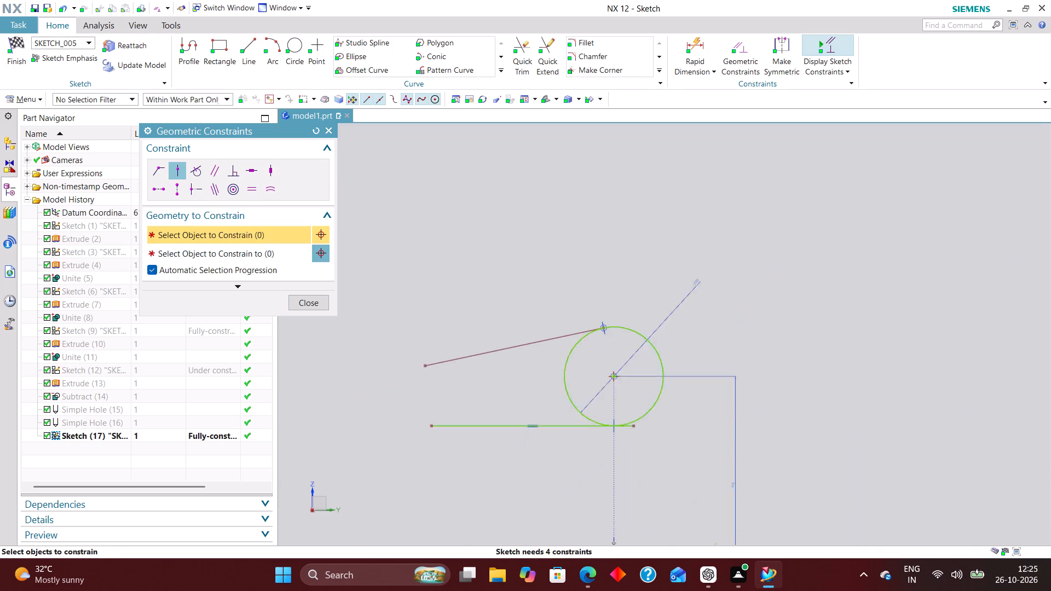
pyautogui.click(309, 304)
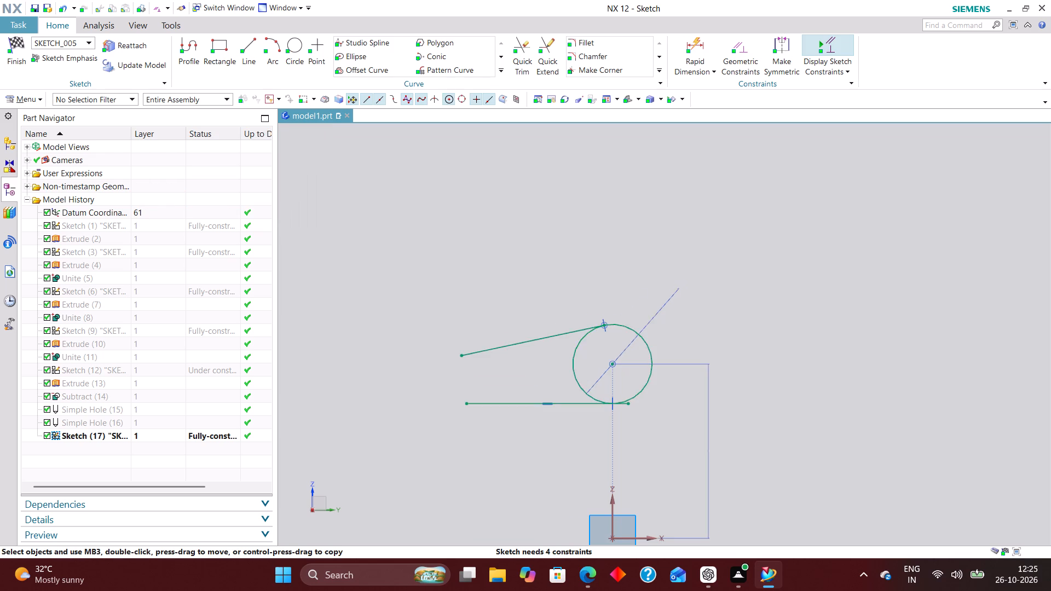
# Sketch a vertical line from the slanted line's outer endpoint down past the level of the horizontal line.
pyautogui.scroll(-2, 510, 295)
pyautogui.scroll(3, 483, 343)
pyautogui.click(247, 48)
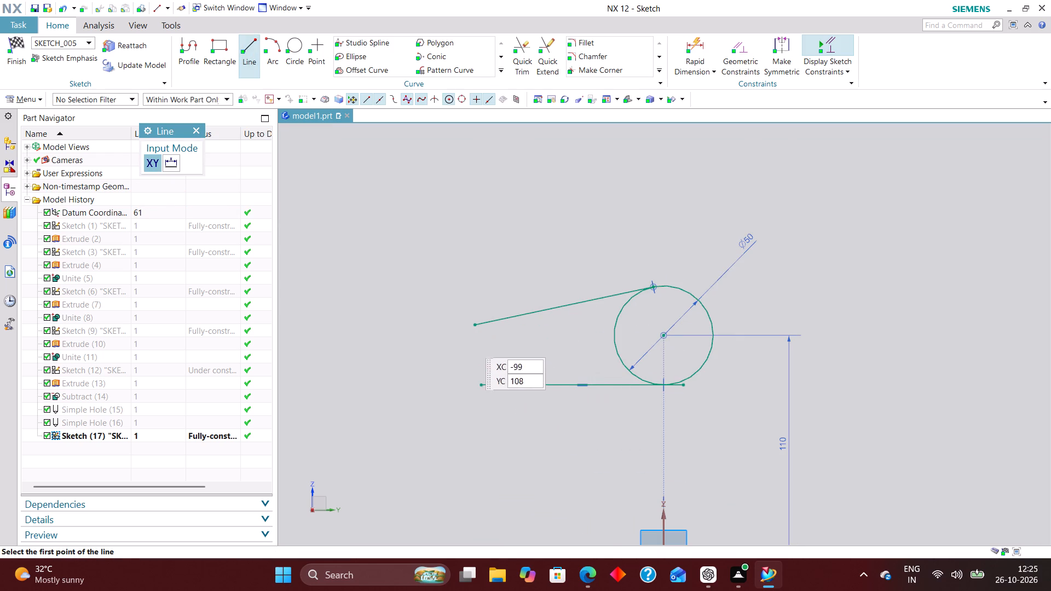
pyautogui.click(475, 325)
pyautogui.click(475, 441)
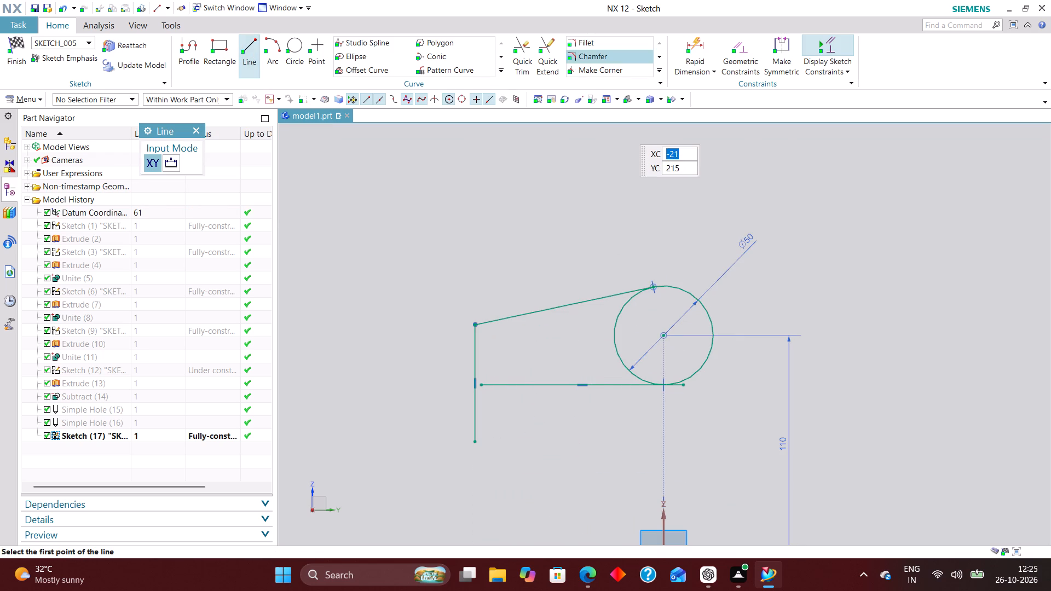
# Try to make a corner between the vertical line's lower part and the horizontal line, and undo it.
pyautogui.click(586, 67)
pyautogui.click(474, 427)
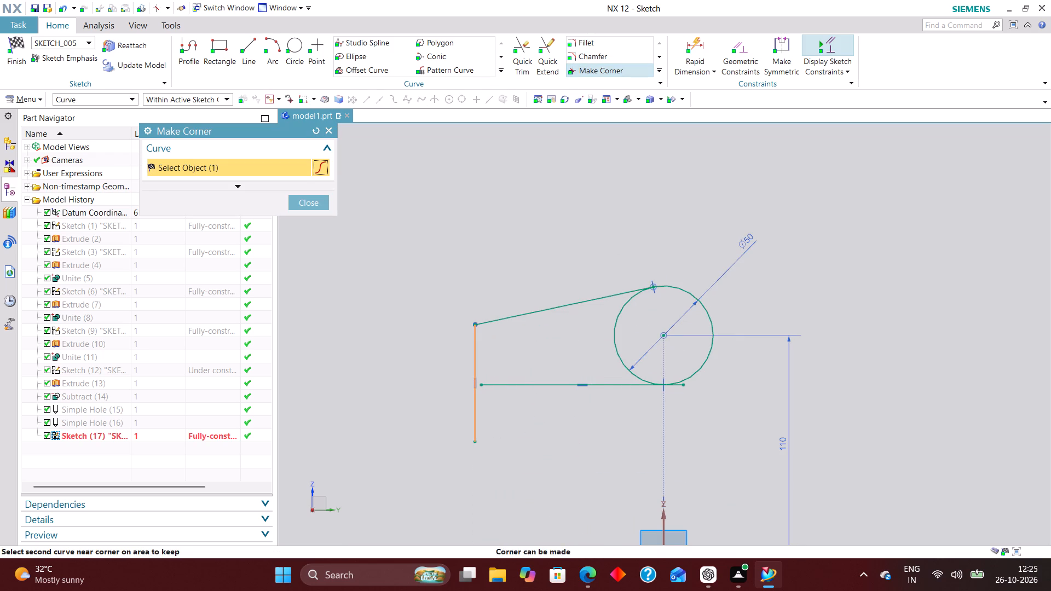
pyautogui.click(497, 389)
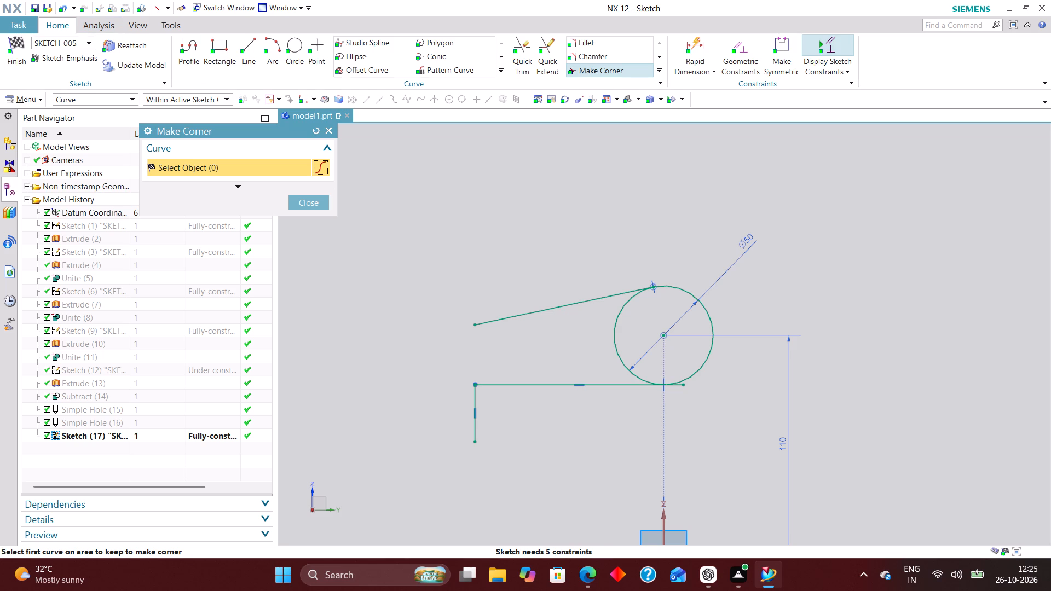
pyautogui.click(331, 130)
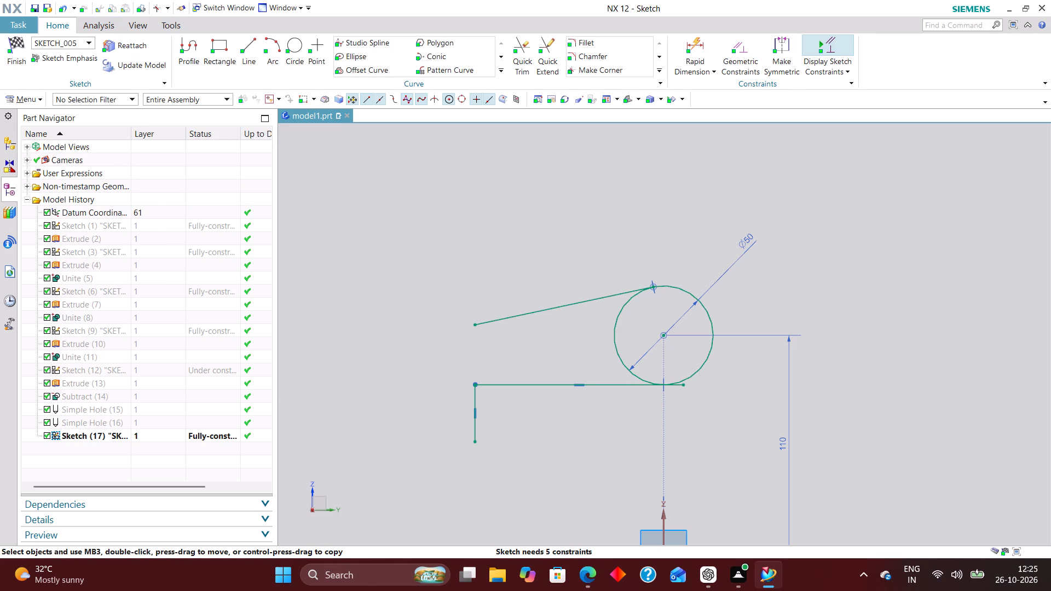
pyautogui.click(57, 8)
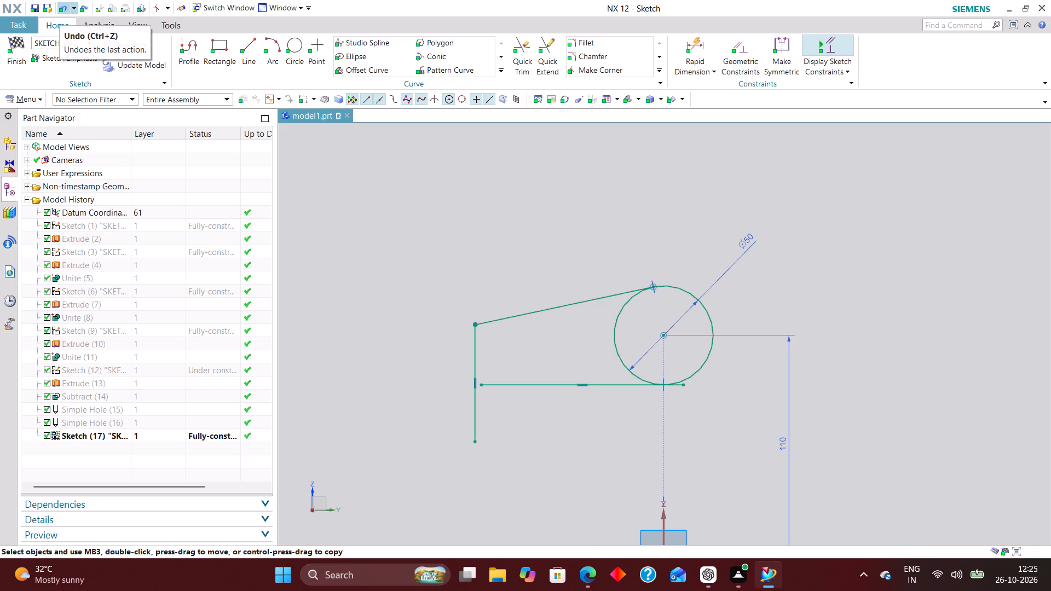
# Extend the horizontal line to meet the vertical line and trim off the vertical line's excess below it.
pyautogui.click(551, 57)
pyautogui.click(540, 386)
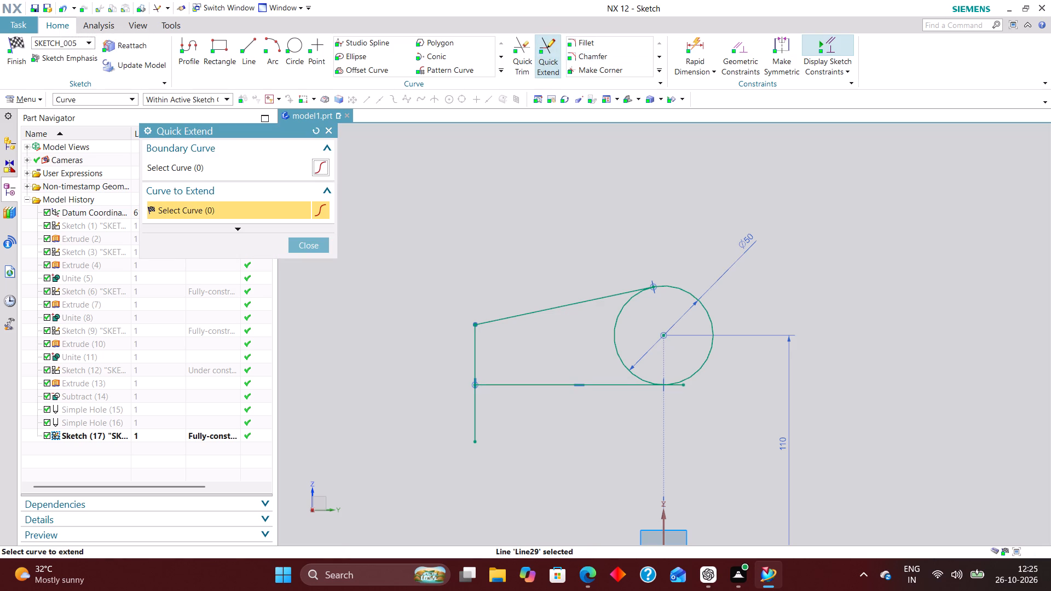
pyautogui.click(515, 53)
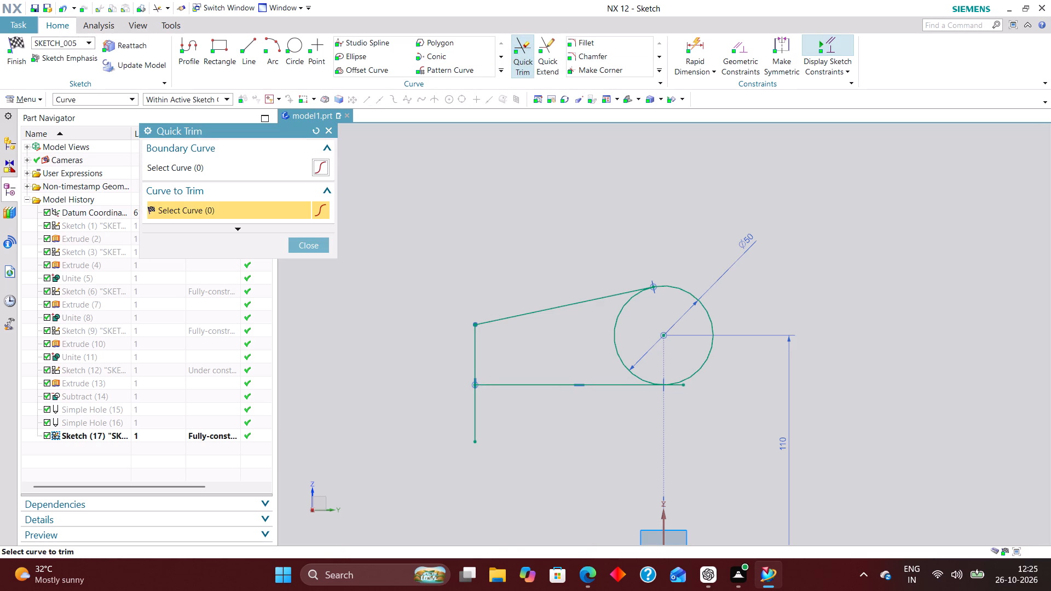
pyautogui.click(472, 415)
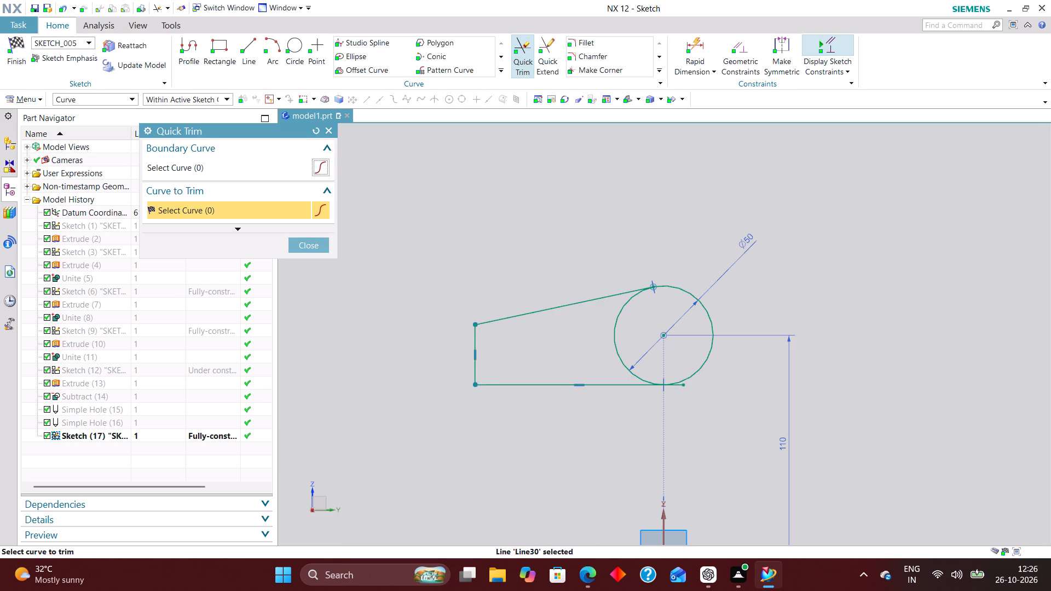
# Constrain the horizontal line's inner endpoint to lie on the 50 mm circle.
pyautogui.scroll(5, 685, 389)
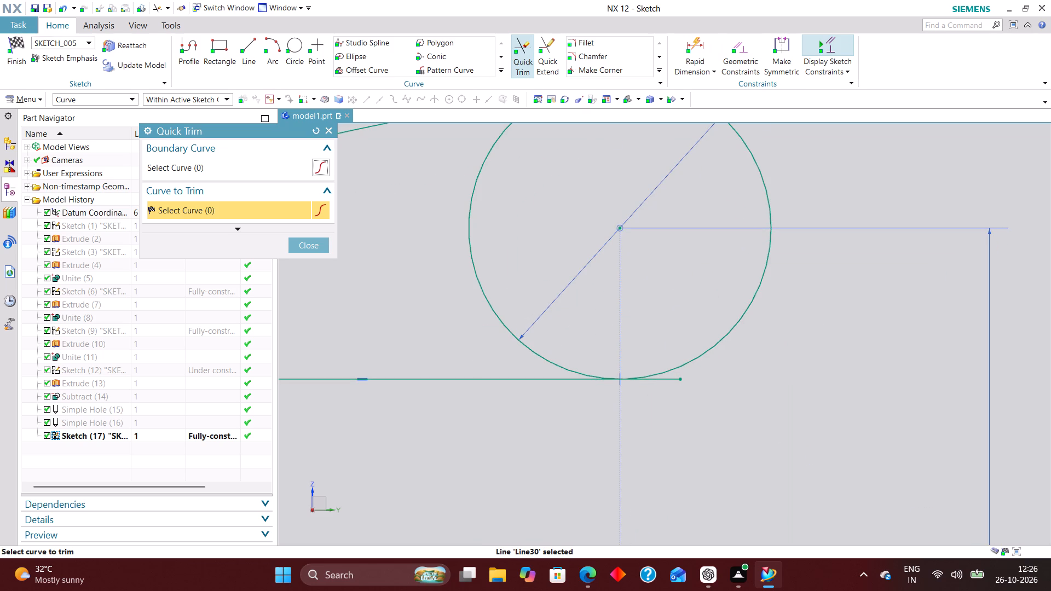
pyautogui.click(754, 48)
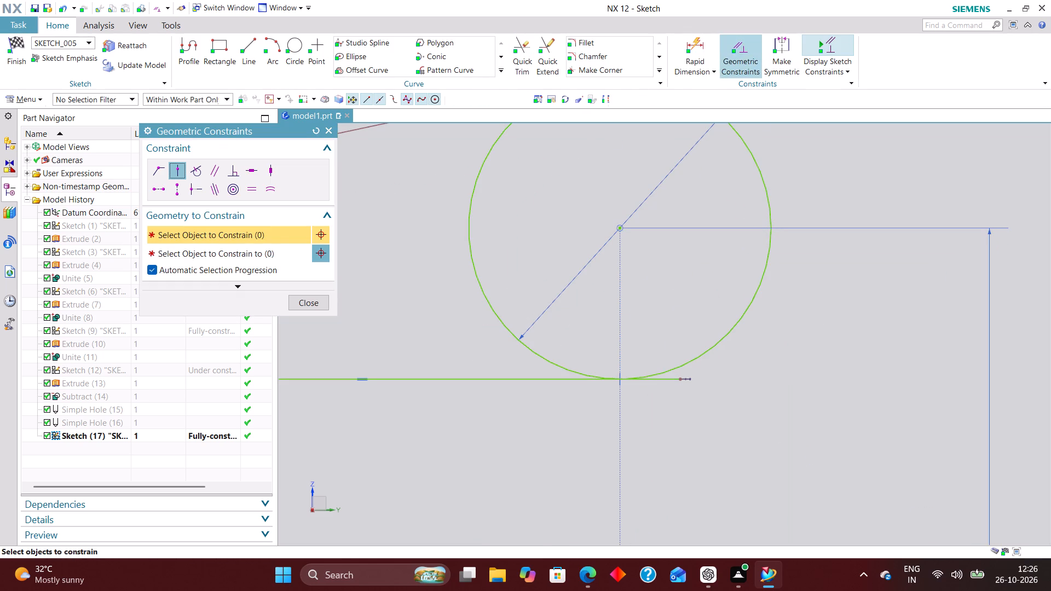
pyautogui.click(677, 381)
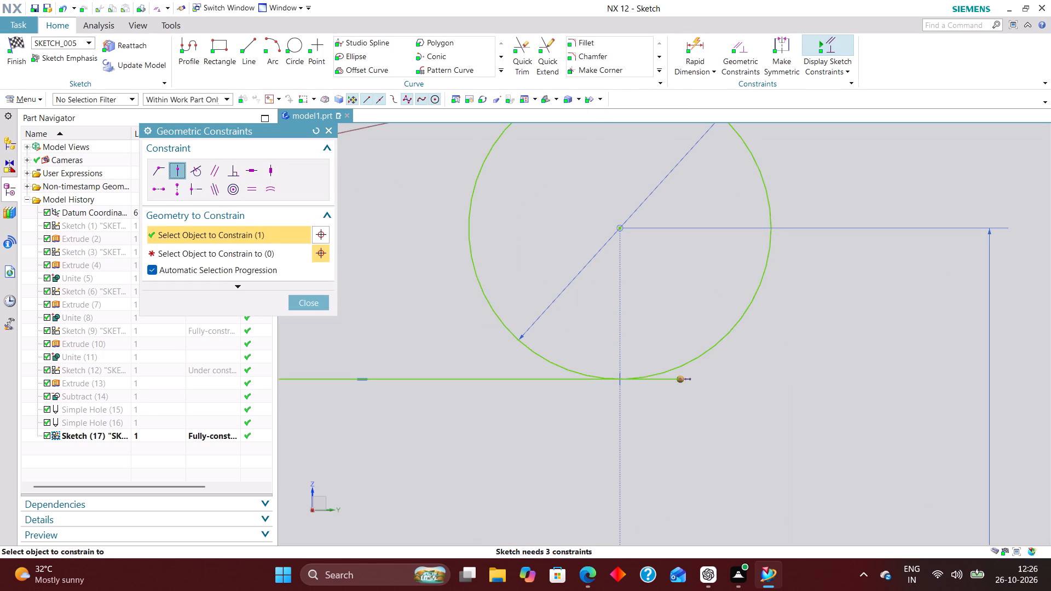
pyautogui.click(687, 361)
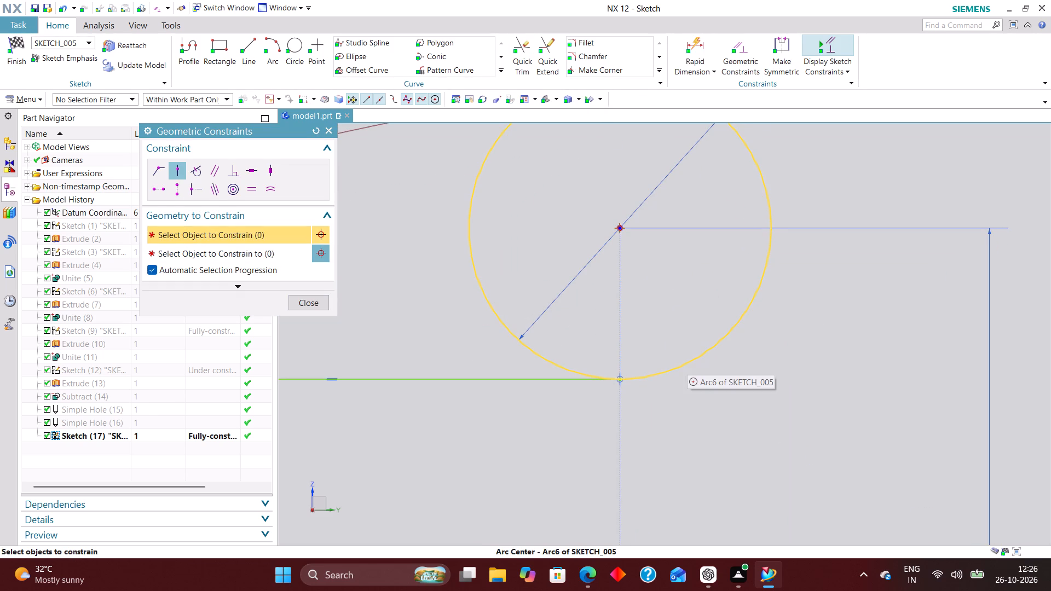
pyautogui.click(318, 300)
# Trim away the circle's arc inside the profile, between the slanted and horizontal tangent lines.
pyautogui.scroll(-4, 741, 379)
pyautogui.scroll(1, 741, 380)
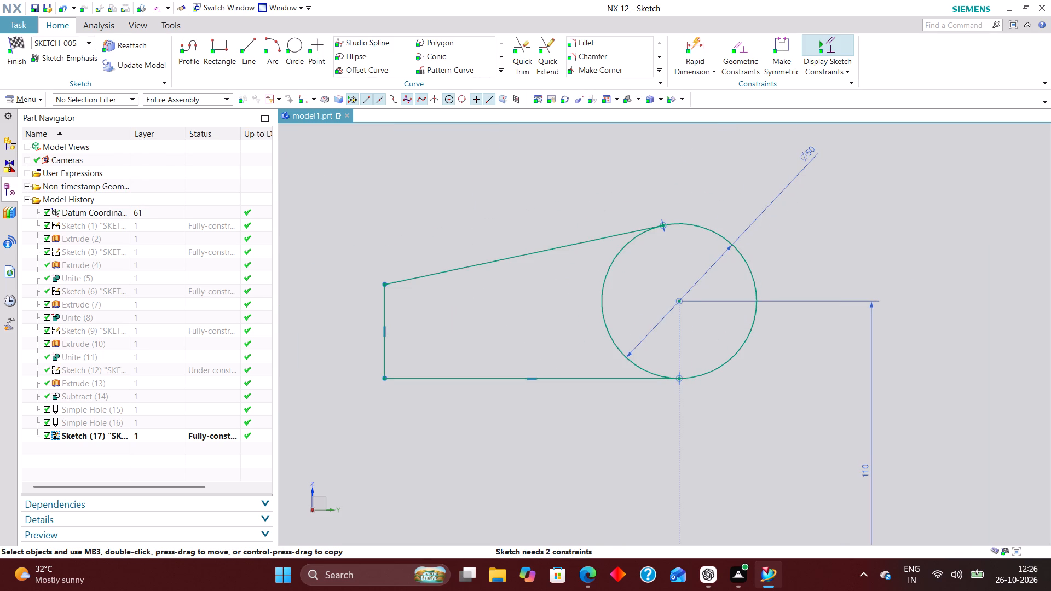
pyautogui.click(528, 49)
pyautogui.click(602, 315)
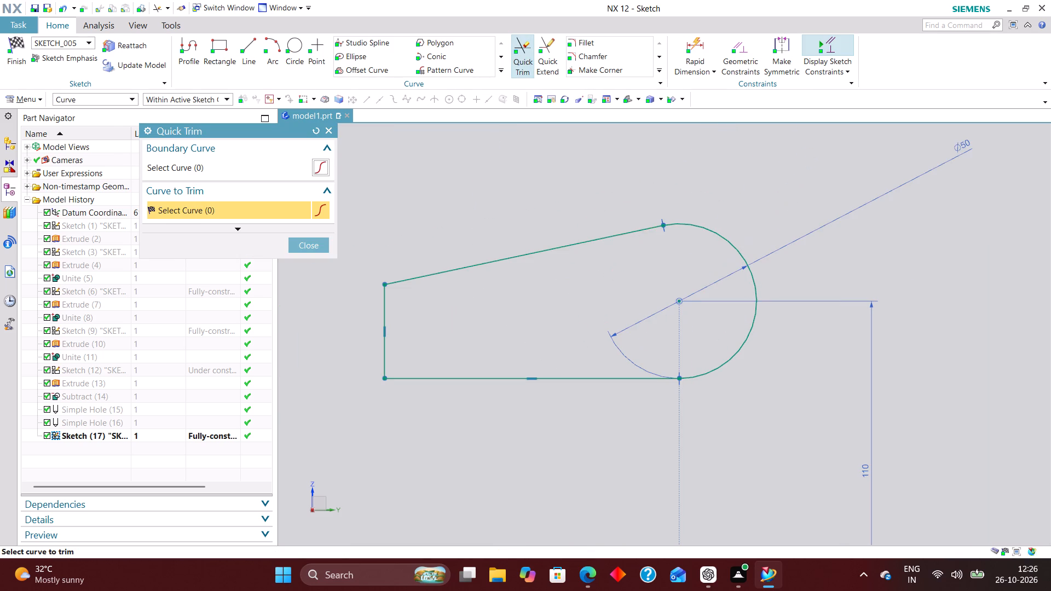
pyautogui.click(298, 239)
# Show the hidden solid body of the bracket and finish the side profile sketch.
pyautogui.scroll(-5, 514, 247)
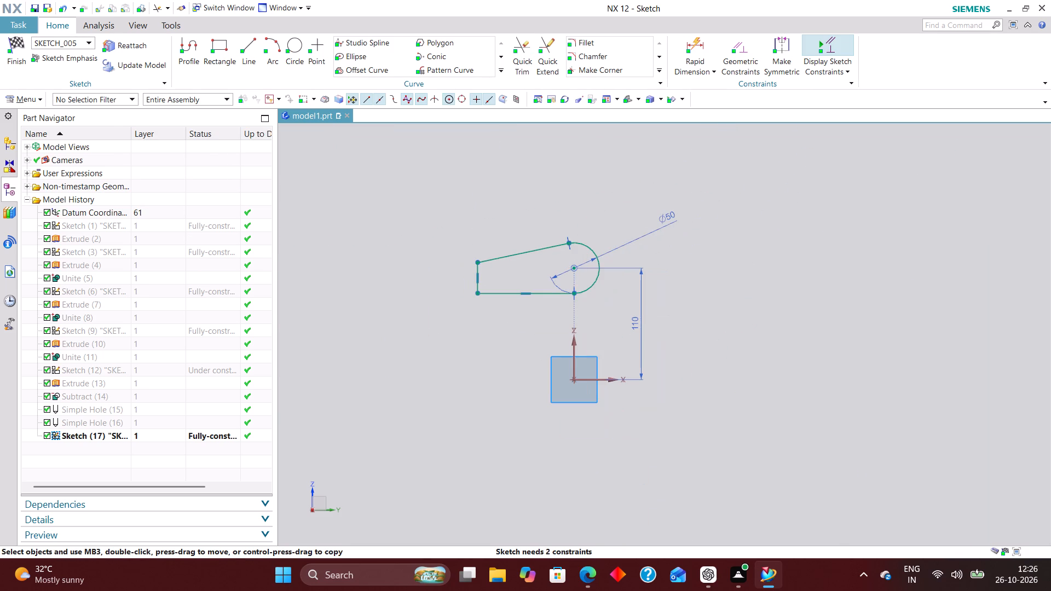
pyautogui.rightClick(109, 395)
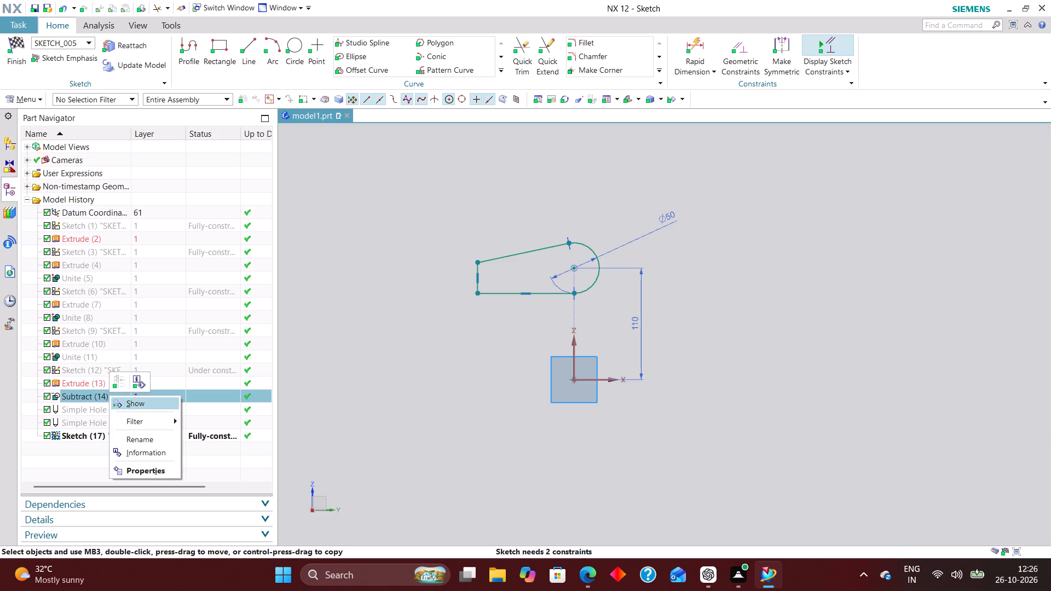
pyautogui.click(125, 402)
pyautogui.scroll(3, 499, 275)
pyautogui.scroll(-2, 489, 297)
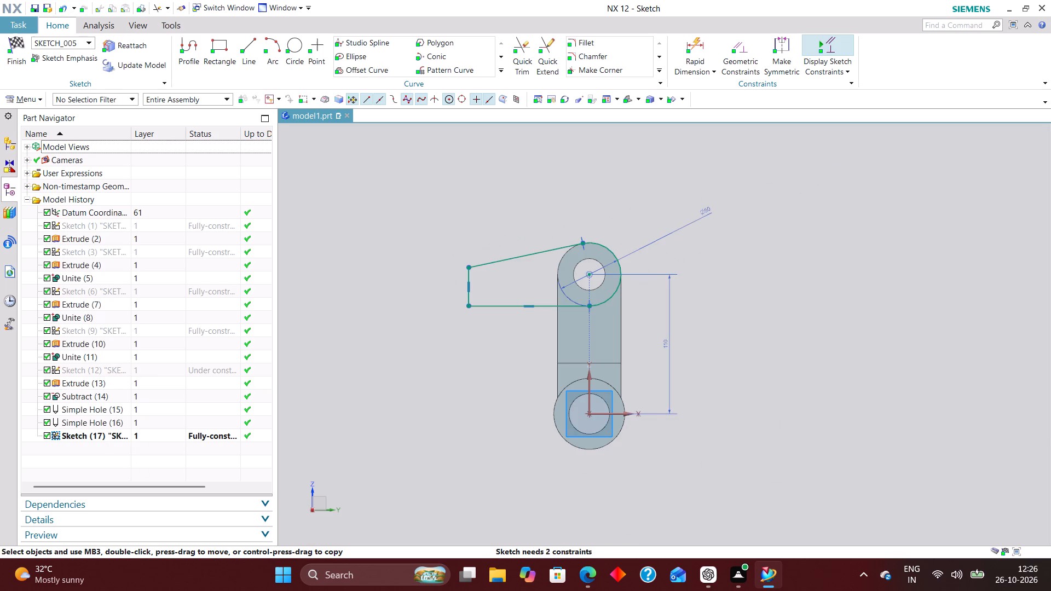
pyautogui.click(18, 42)
# Extrude the four-curve side profile symmetrically by 9 mm as a separate body with no Boolean operation.
pyautogui.scroll(-4, 592, 244)
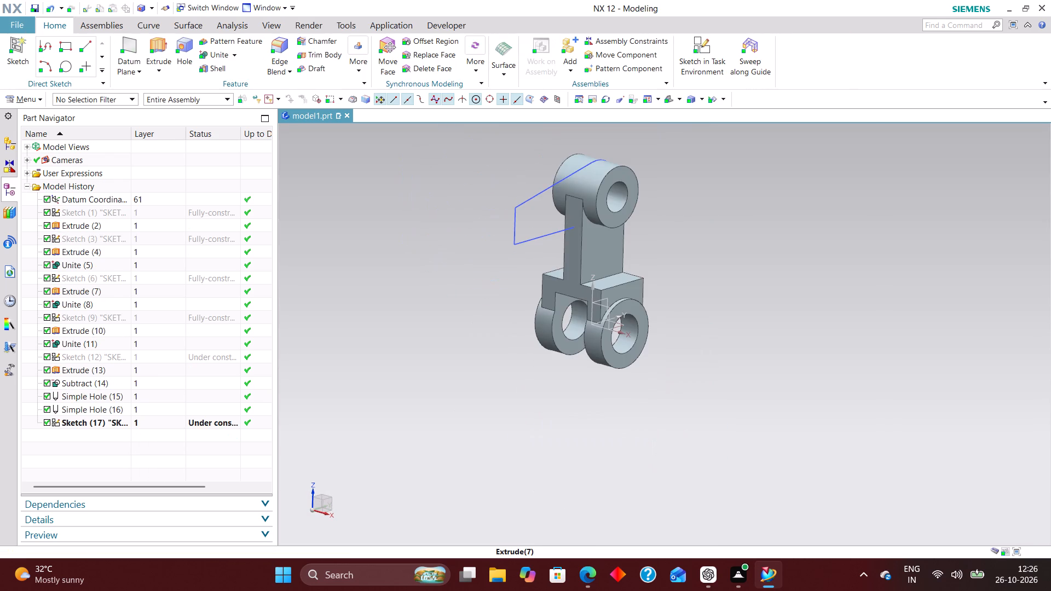
pyautogui.click(145, 39)
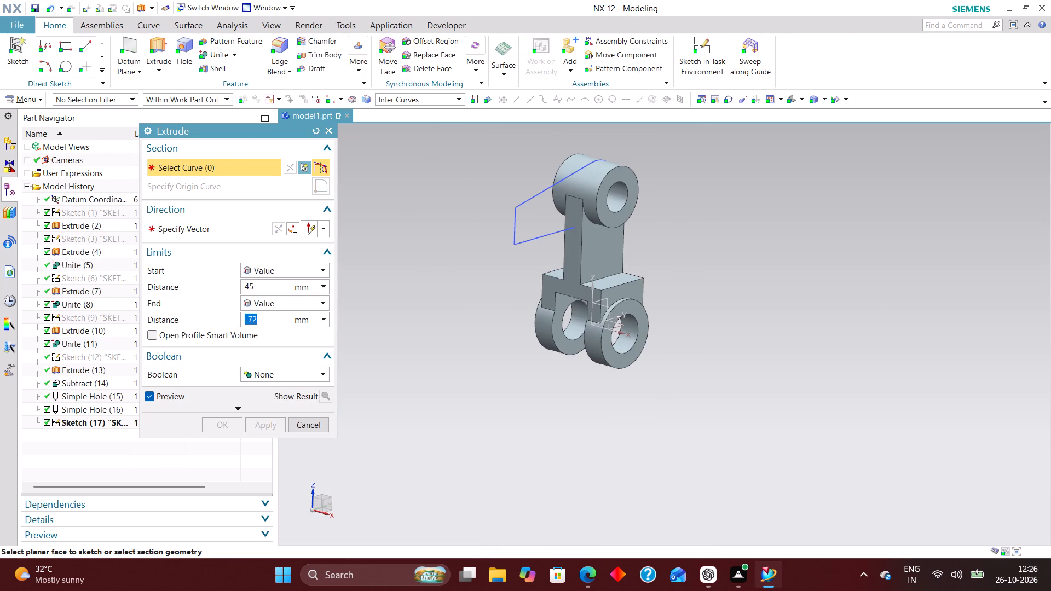
pyautogui.click(518, 210)
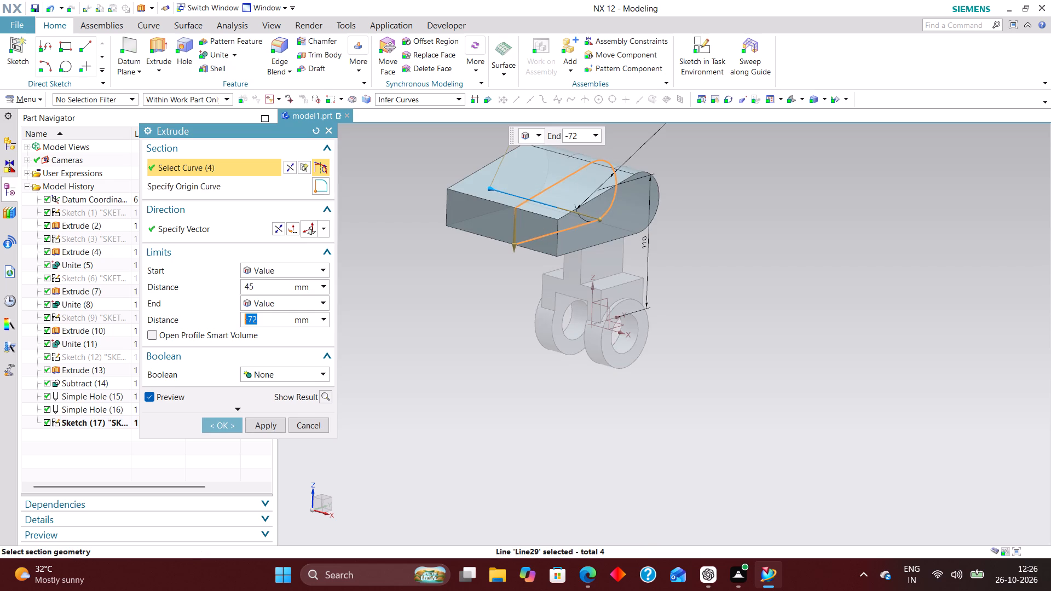
pyautogui.click(287, 271)
pyautogui.click(290, 294)
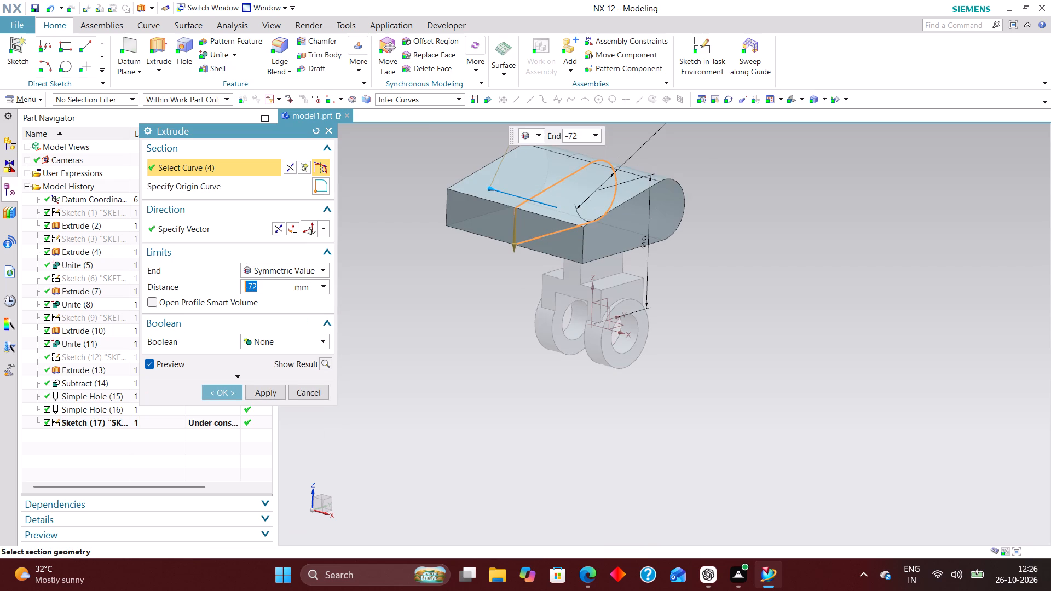
pyautogui.press('9')
pyautogui.press('Return')
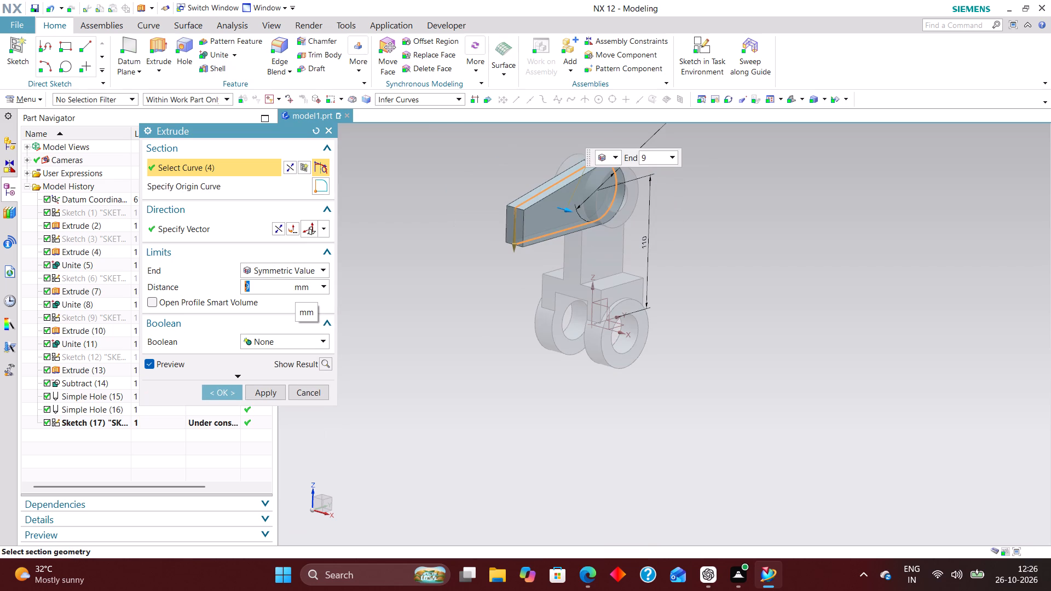
pyautogui.press('Return')
pyautogui.click(226, 396)
# Hide the side profile sketch on the extruded arm.
pyautogui.scroll(-2, 463, 390)
pyautogui.scroll(5, 490, 305)
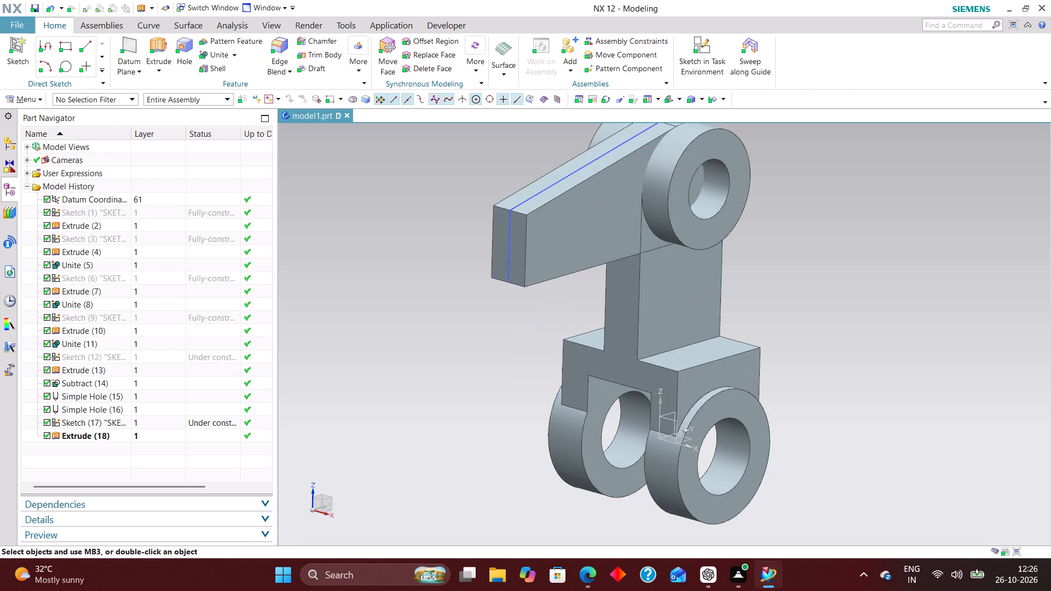
pyautogui.moveTo(507, 242); pyautogui.dragTo(511, 329, button='right')
# Unite the extruded side arm as the tool body with the main bracket body as the target.
pyautogui.scroll(-2, 581, 435)
pyautogui.moveTo(741, 303); pyautogui.dragTo(749, 334, button='middle')
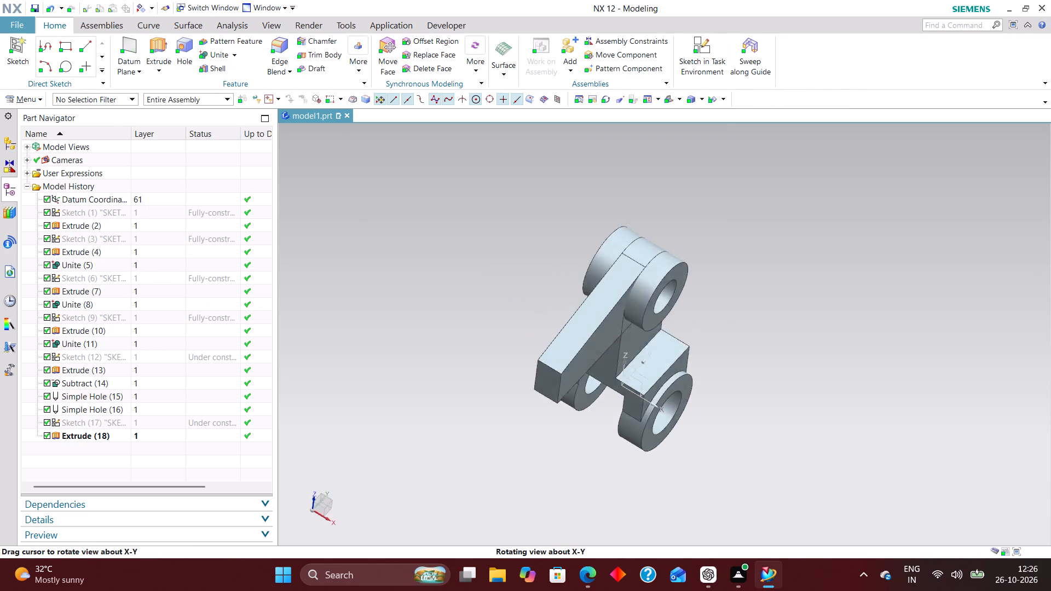
pyautogui.moveTo(749, 334); pyautogui.dragTo(744, 288, button='middle')
pyautogui.scroll(1, 735, 308)
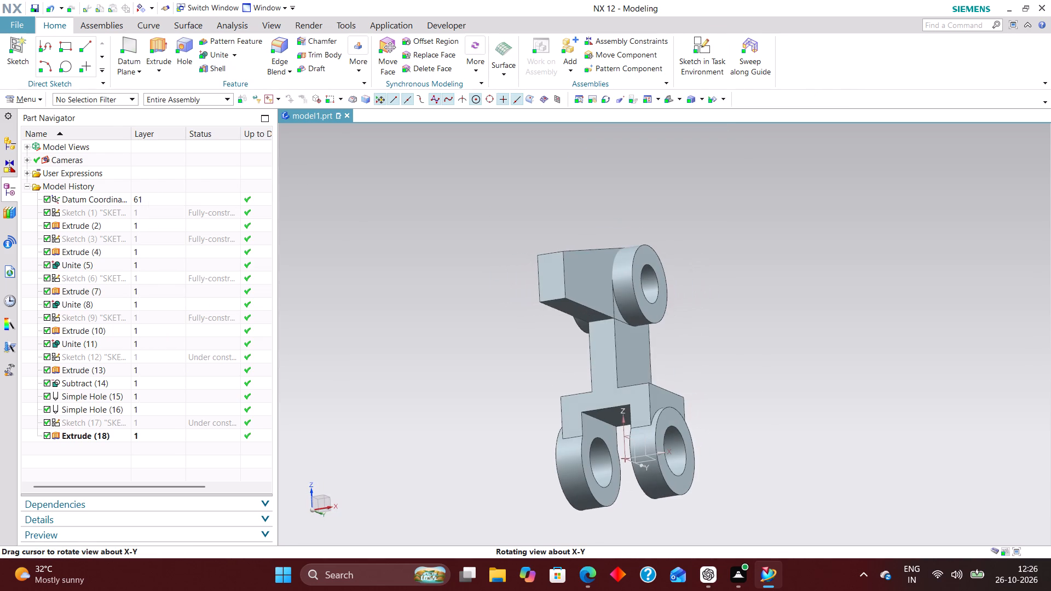
pyautogui.moveTo(744, 288); pyautogui.dragTo(713, 334, button='middle')
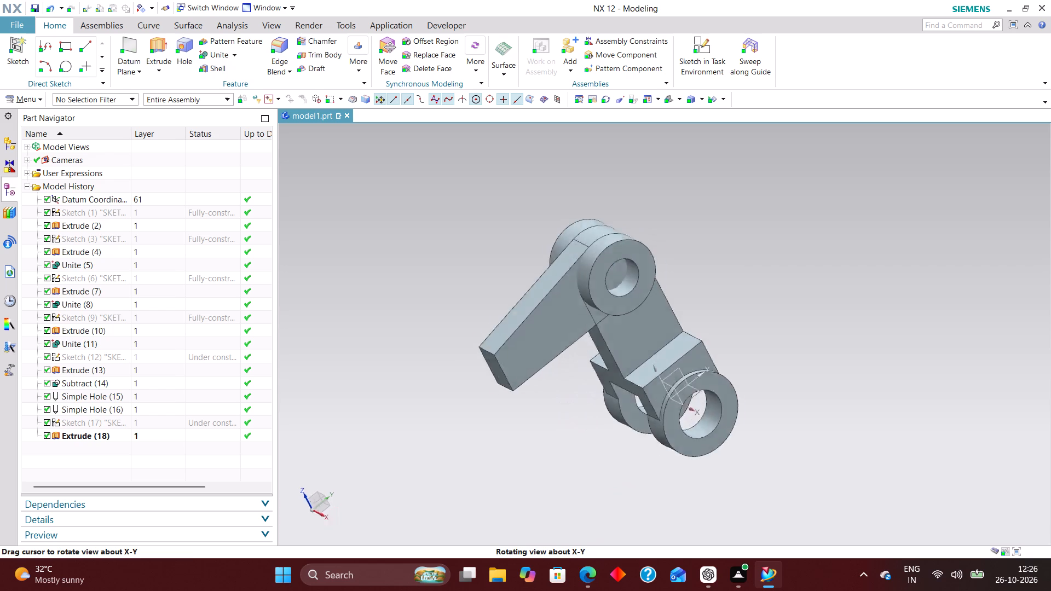
pyautogui.moveTo(713, 334); pyautogui.dragTo(701, 343, button='middle')
pyautogui.moveTo(710, 346); pyautogui.dragTo(738, 329, button='middle')
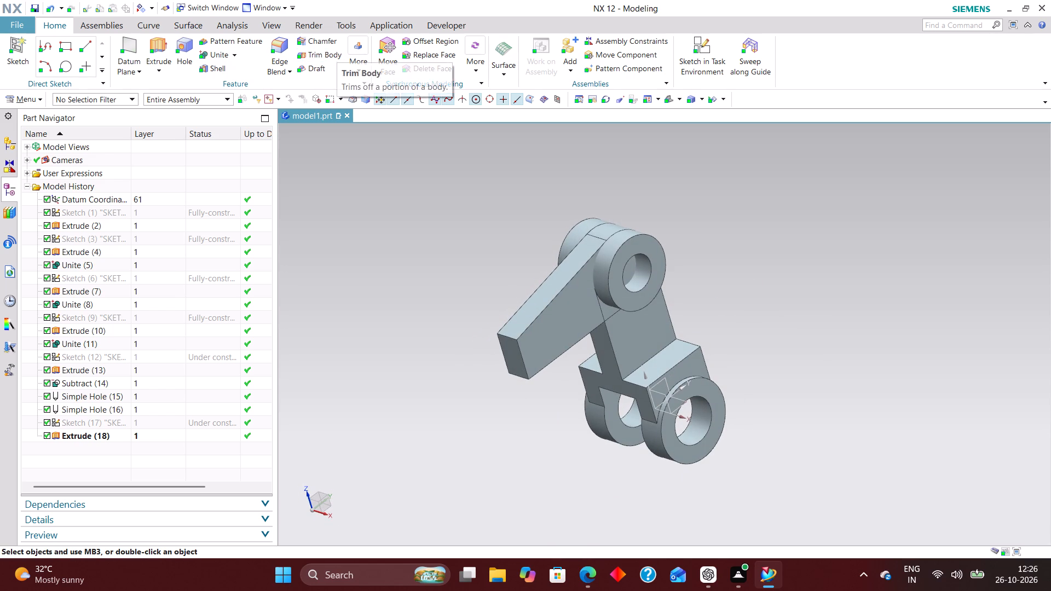
pyautogui.click(211, 54)
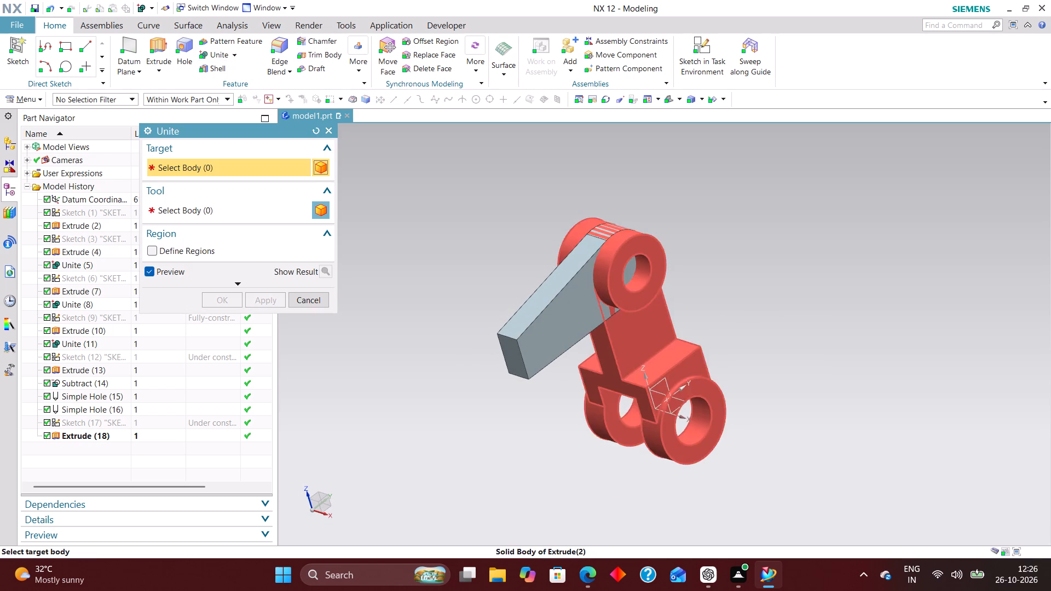
pyautogui.click(659, 366)
pyautogui.click(541, 318)
pyautogui.click(215, 299)
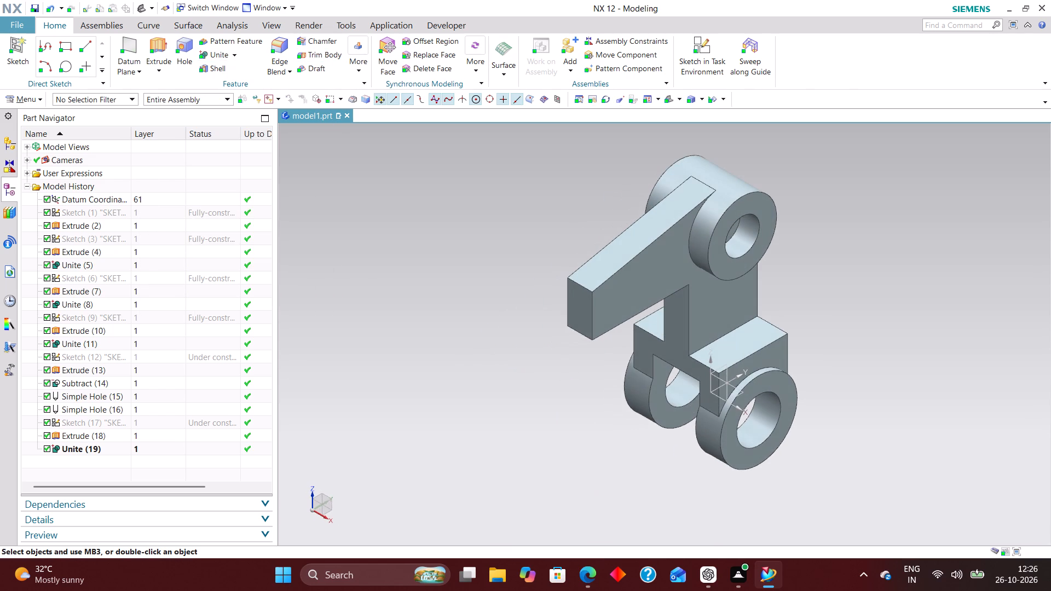
# Delete the simple hole through the upper cylinder from the model history.
pyautogui.click(132, 410)
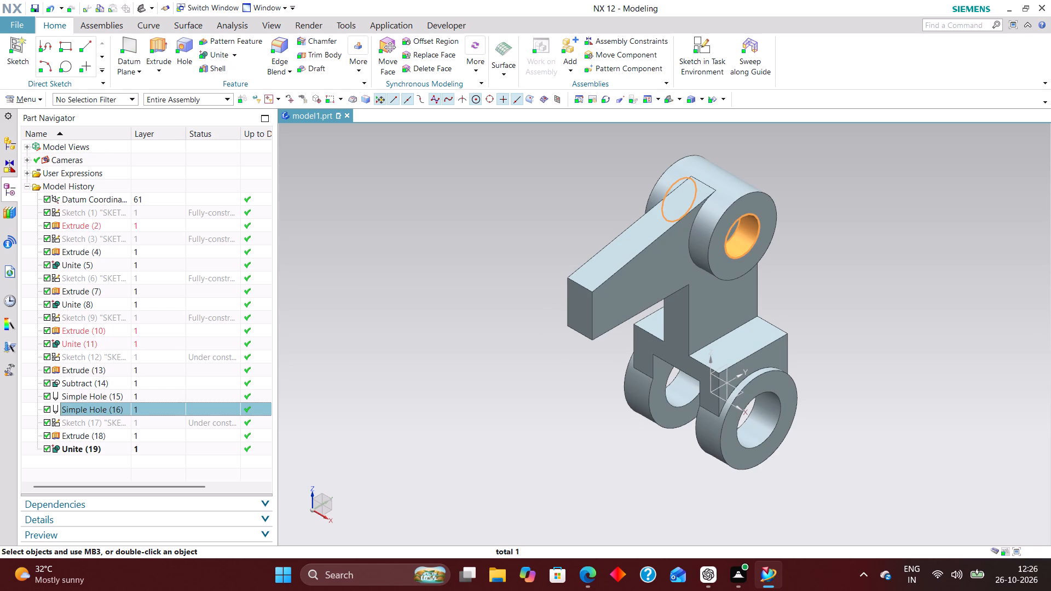
pyautogui.rightClick(141, 407)
pyautogui.click(235, 421)
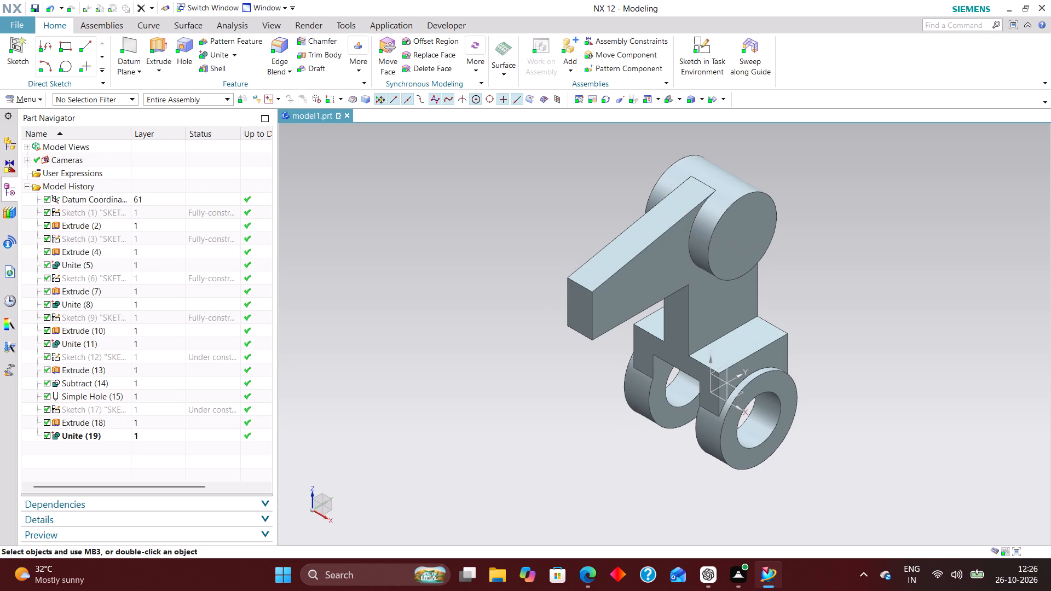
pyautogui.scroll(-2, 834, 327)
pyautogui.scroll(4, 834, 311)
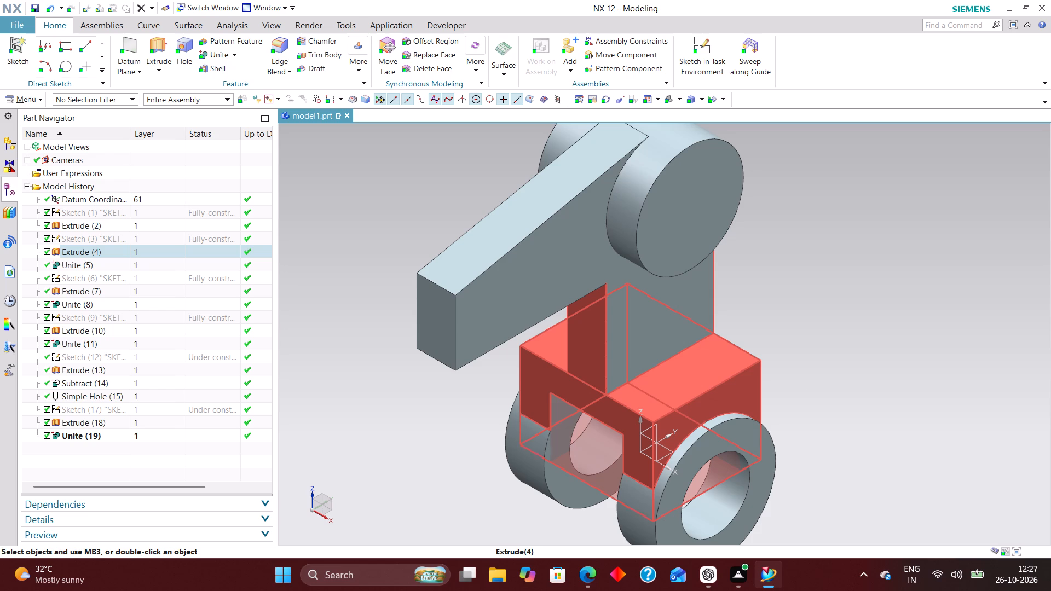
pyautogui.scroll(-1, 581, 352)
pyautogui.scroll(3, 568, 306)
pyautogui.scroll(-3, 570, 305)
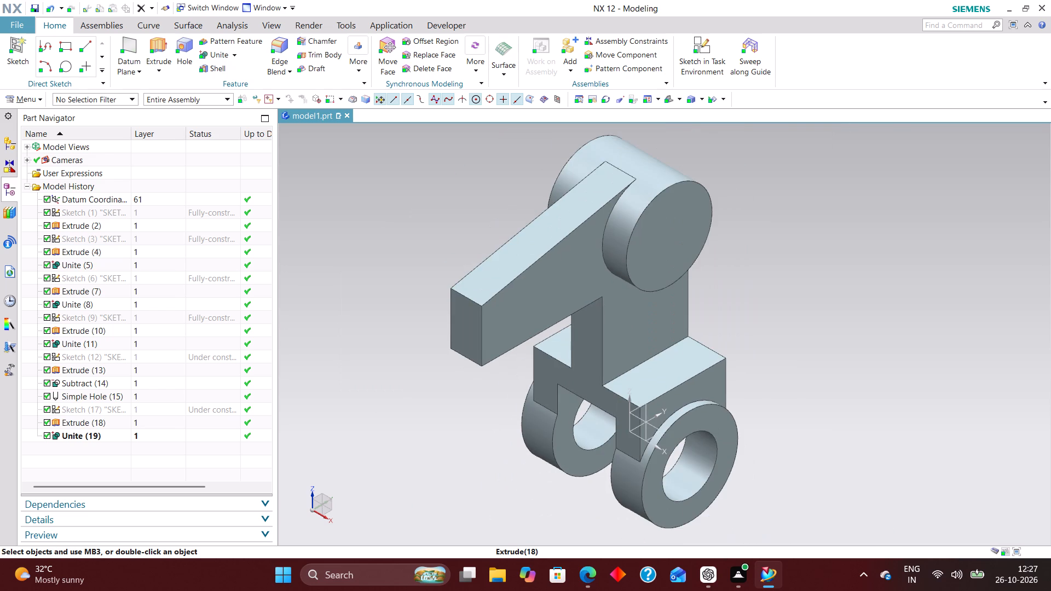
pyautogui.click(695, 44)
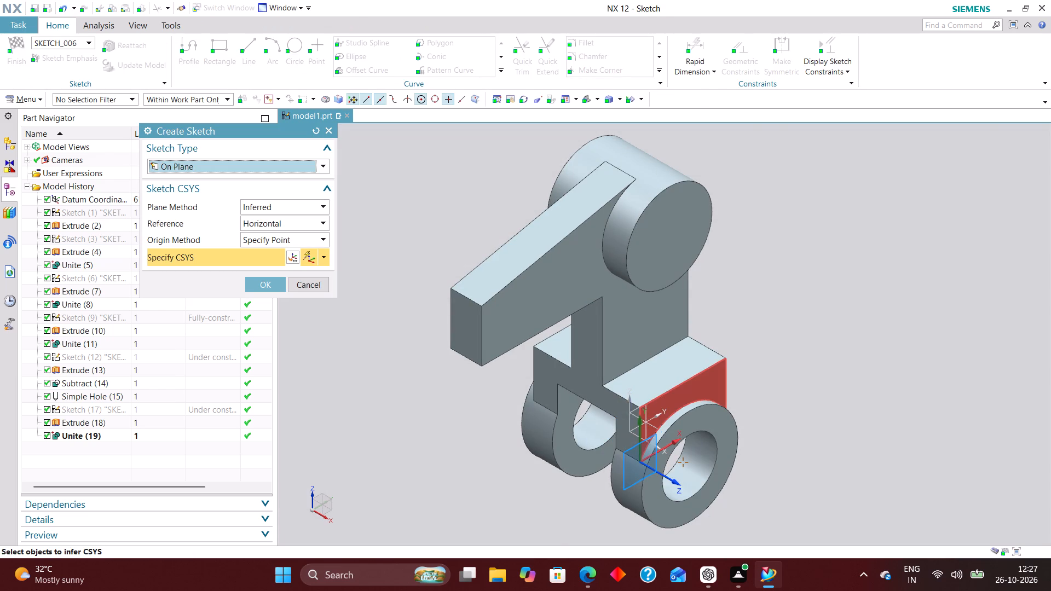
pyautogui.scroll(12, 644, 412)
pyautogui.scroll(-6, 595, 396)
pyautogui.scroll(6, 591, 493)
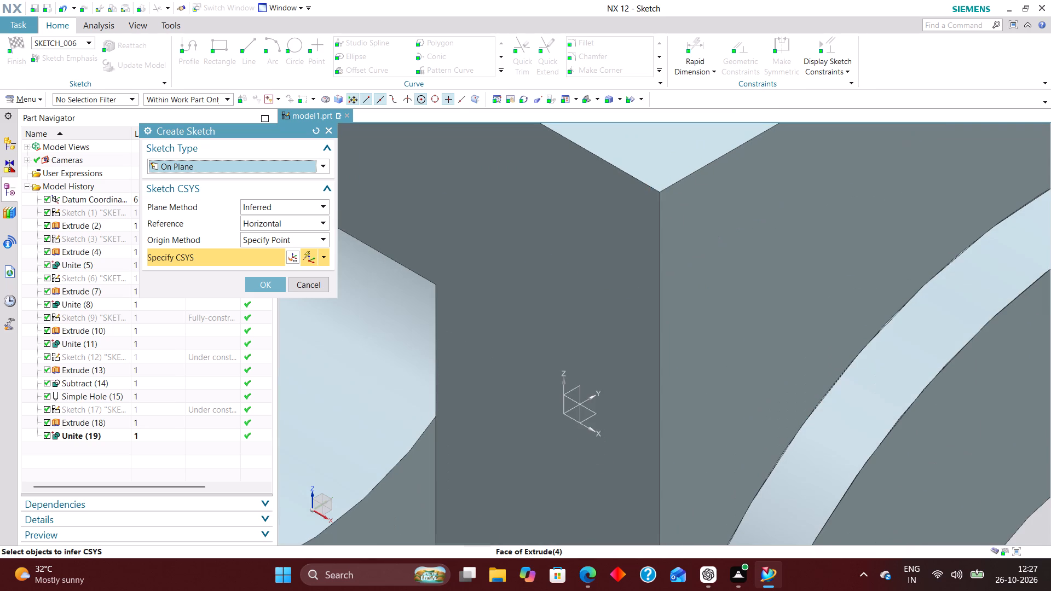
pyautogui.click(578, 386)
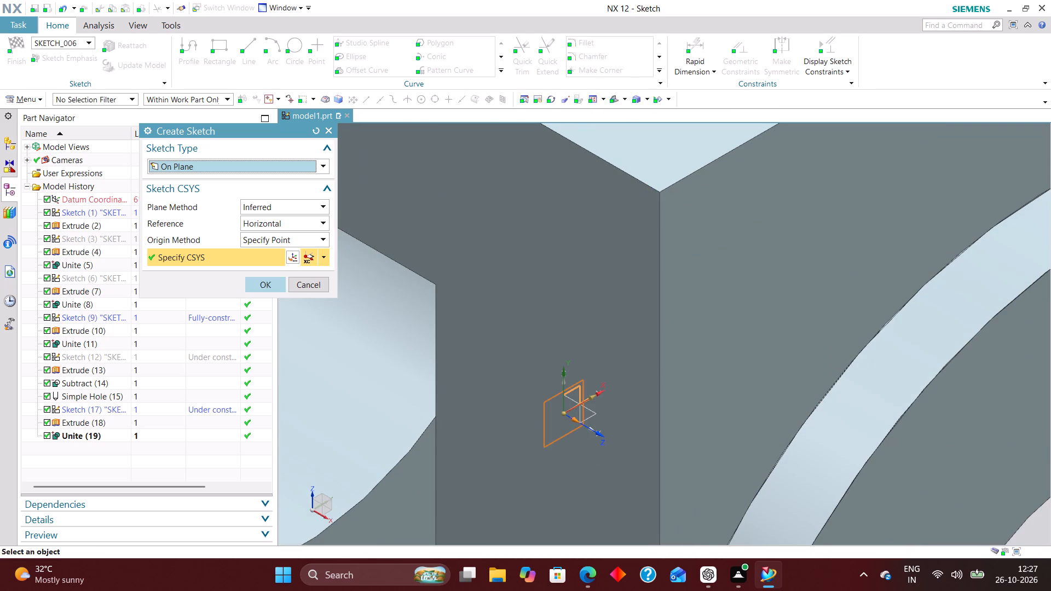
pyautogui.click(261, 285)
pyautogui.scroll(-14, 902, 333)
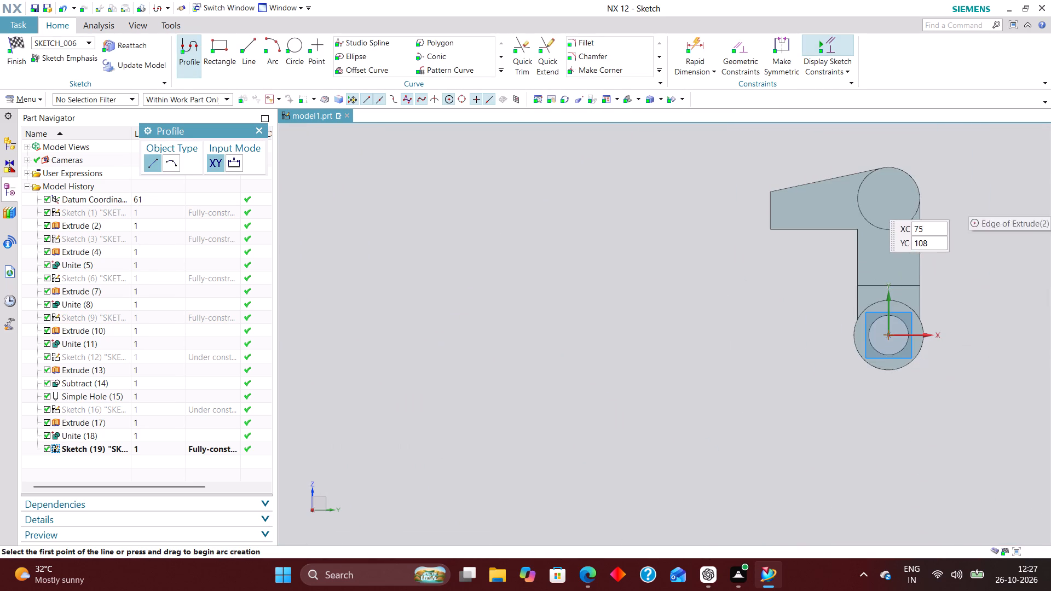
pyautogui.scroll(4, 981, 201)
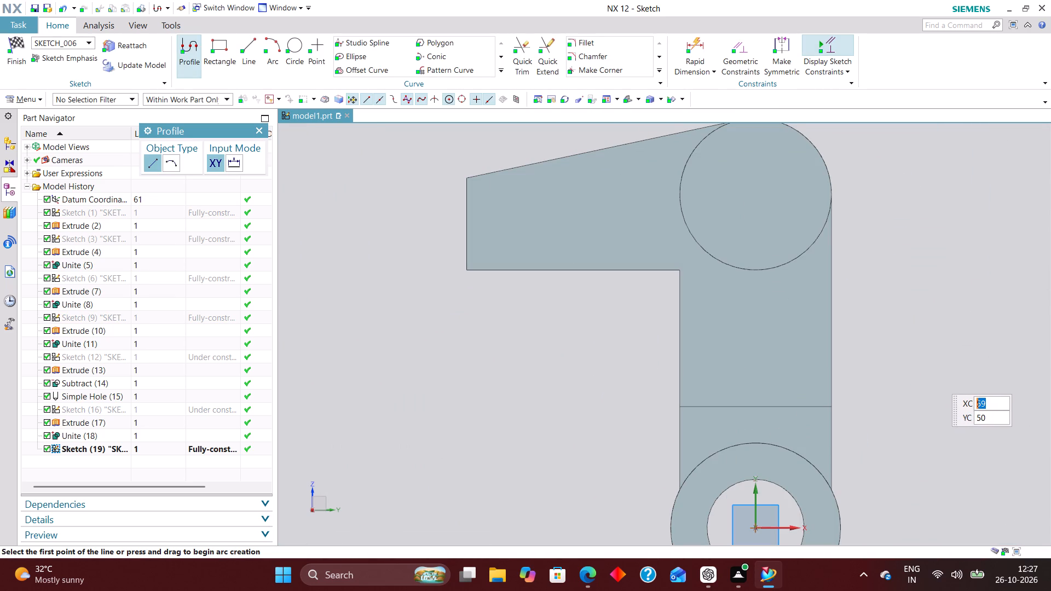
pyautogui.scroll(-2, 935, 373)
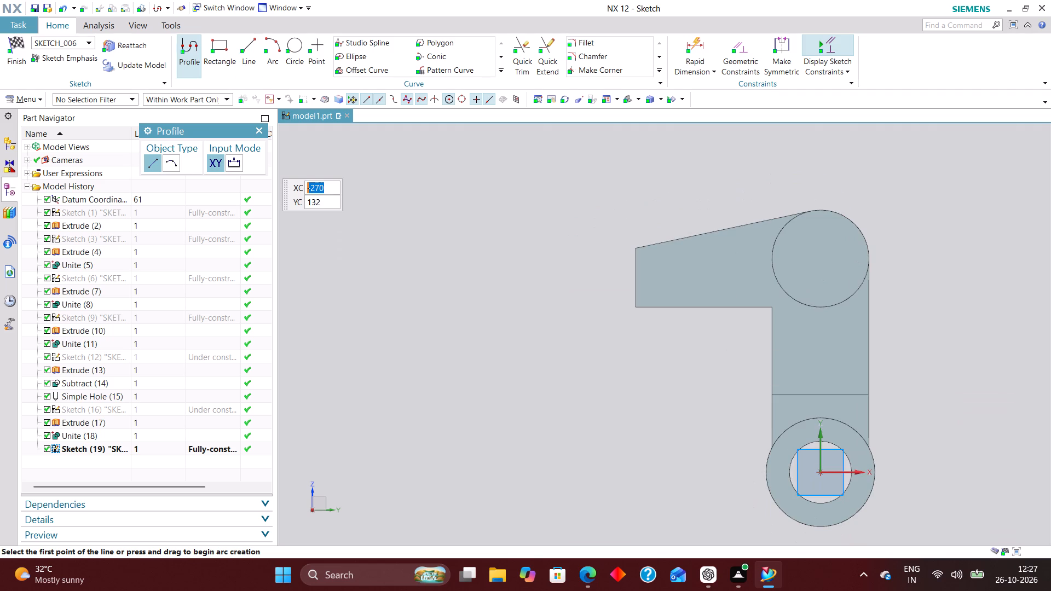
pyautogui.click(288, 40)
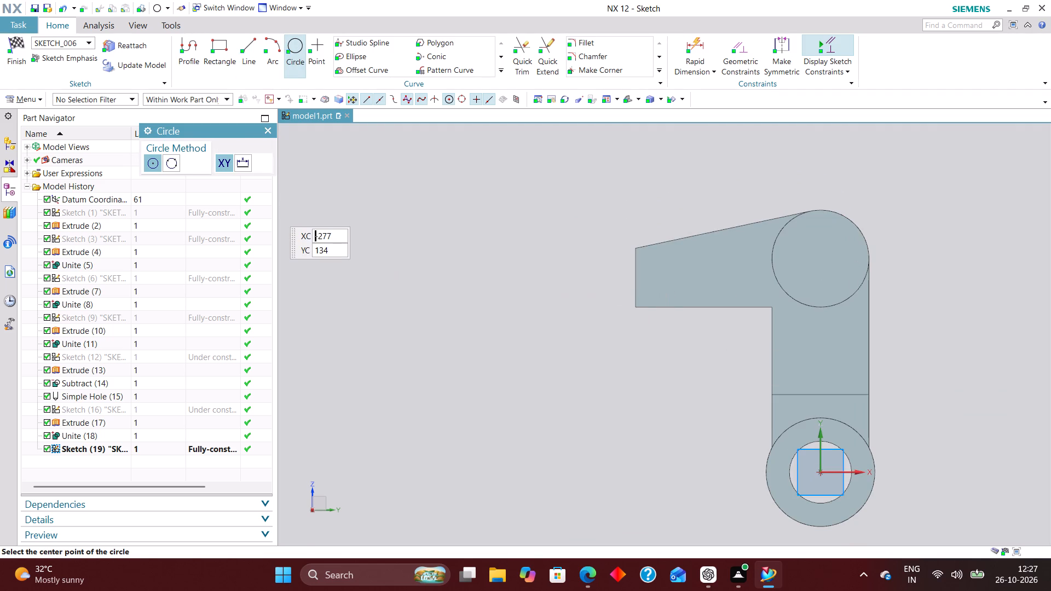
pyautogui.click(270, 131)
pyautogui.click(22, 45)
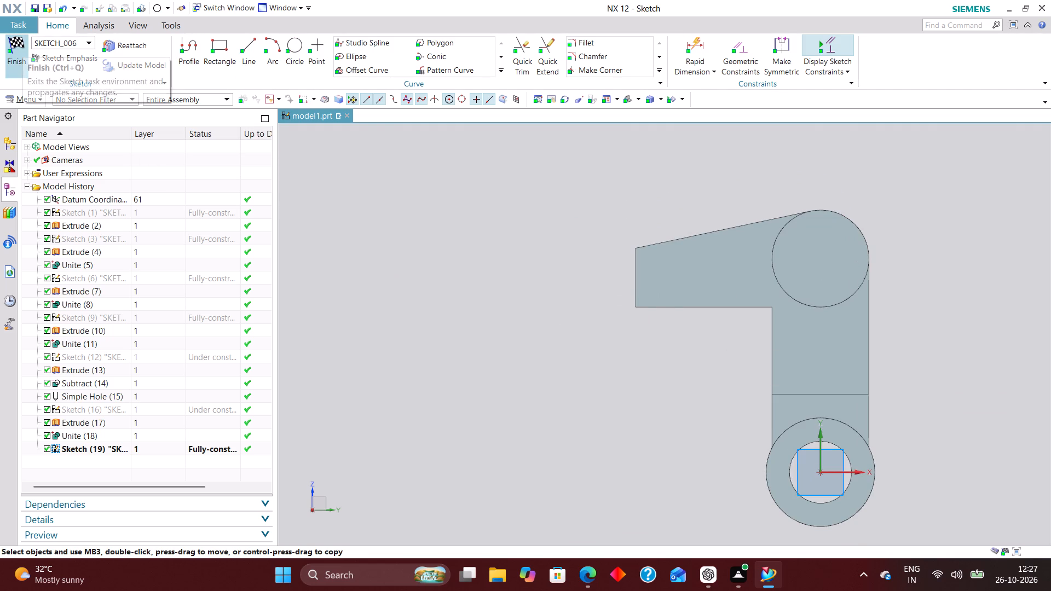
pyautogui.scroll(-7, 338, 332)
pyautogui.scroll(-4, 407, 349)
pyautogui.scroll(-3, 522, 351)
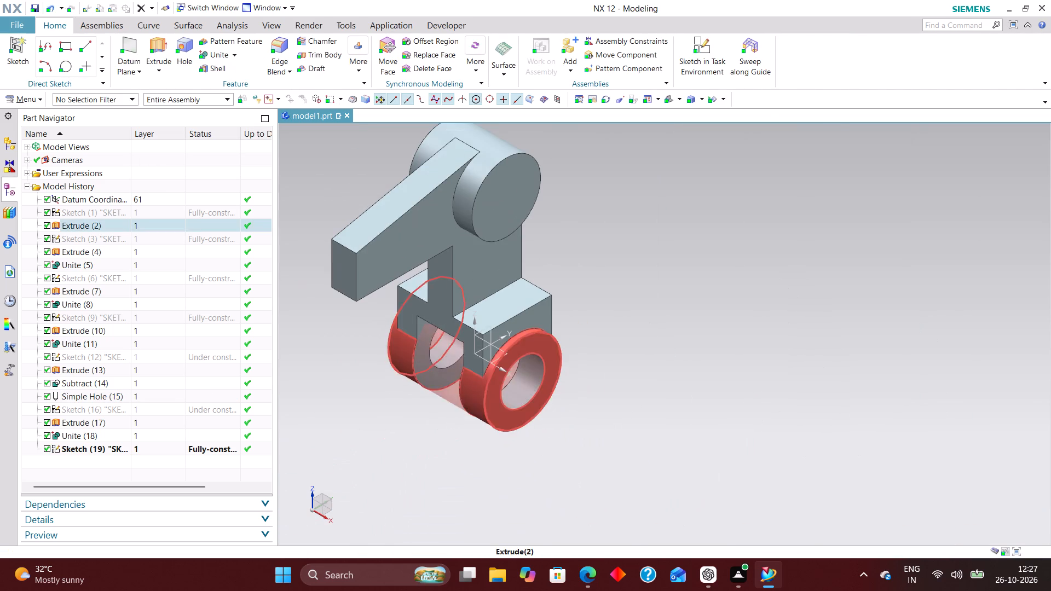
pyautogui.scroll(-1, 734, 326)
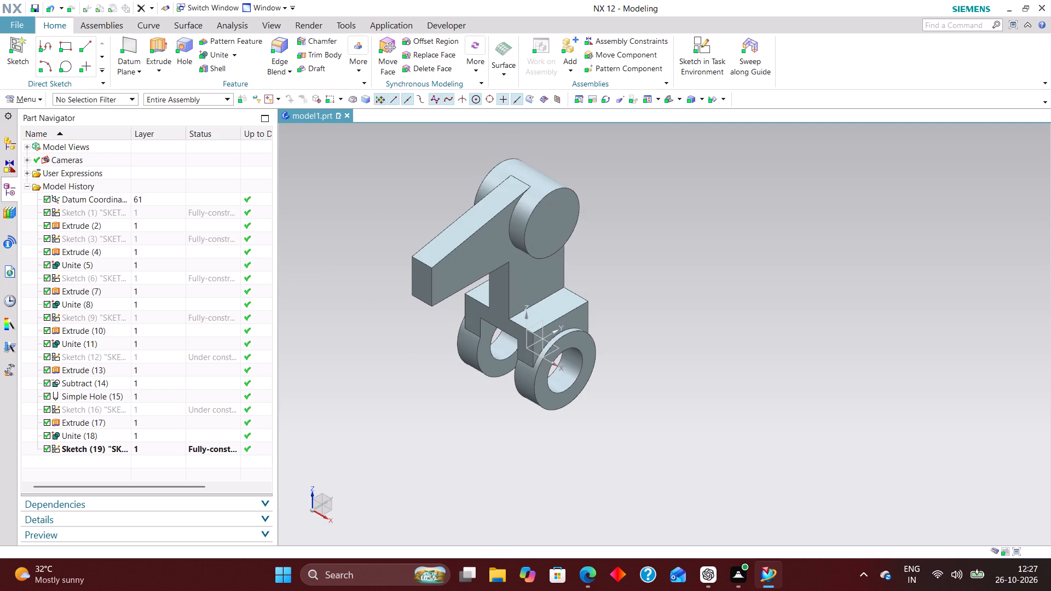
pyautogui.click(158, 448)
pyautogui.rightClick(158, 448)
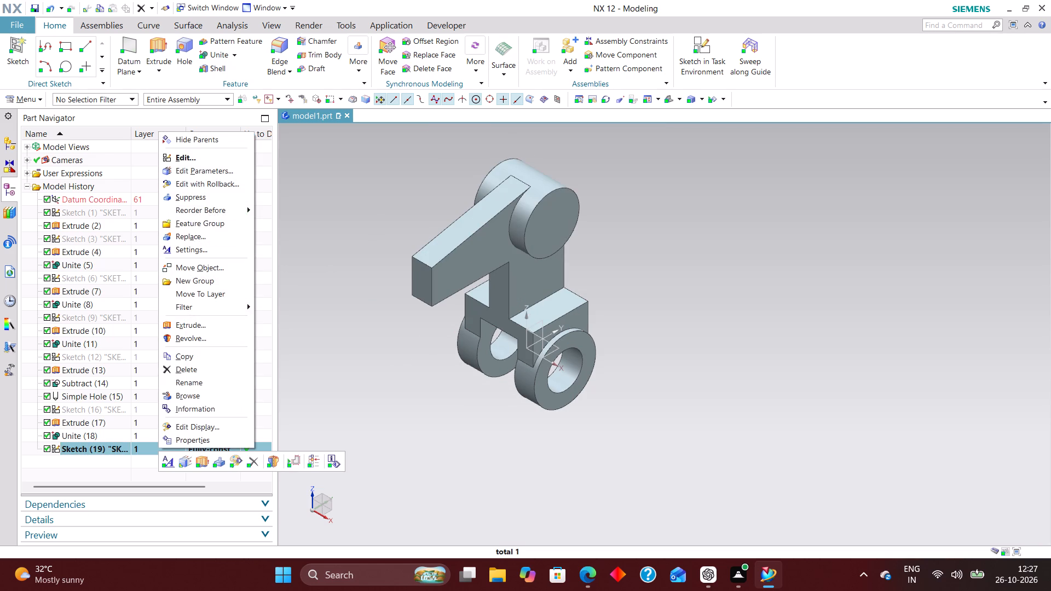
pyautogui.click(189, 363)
# Start a new task-environment sketch on the horizontal XY plane of the datum coordinate system.
pyautogui.click(697, 37)
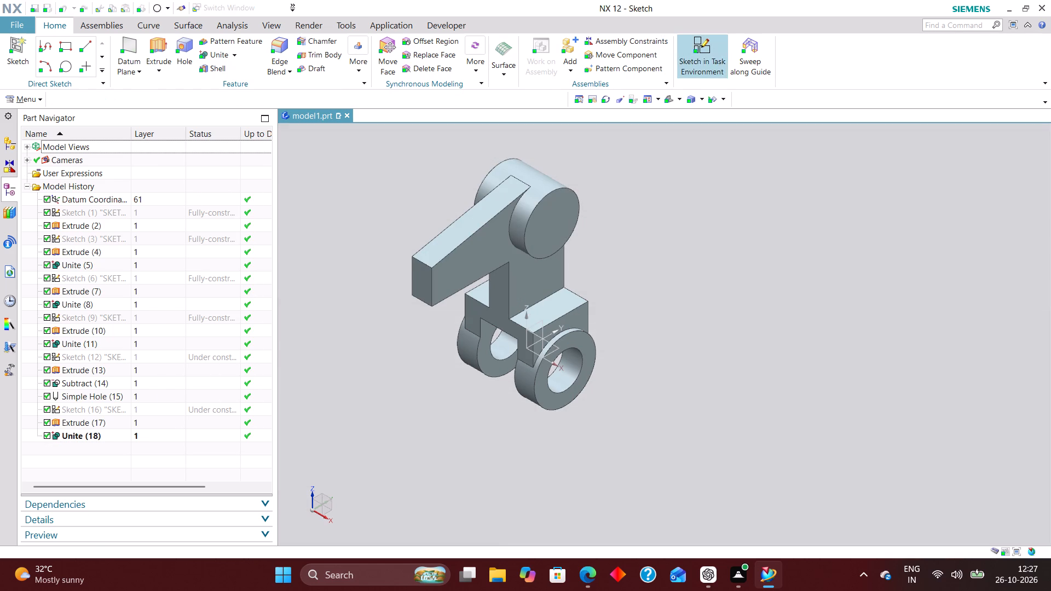
pyautogui.click(552, 351)
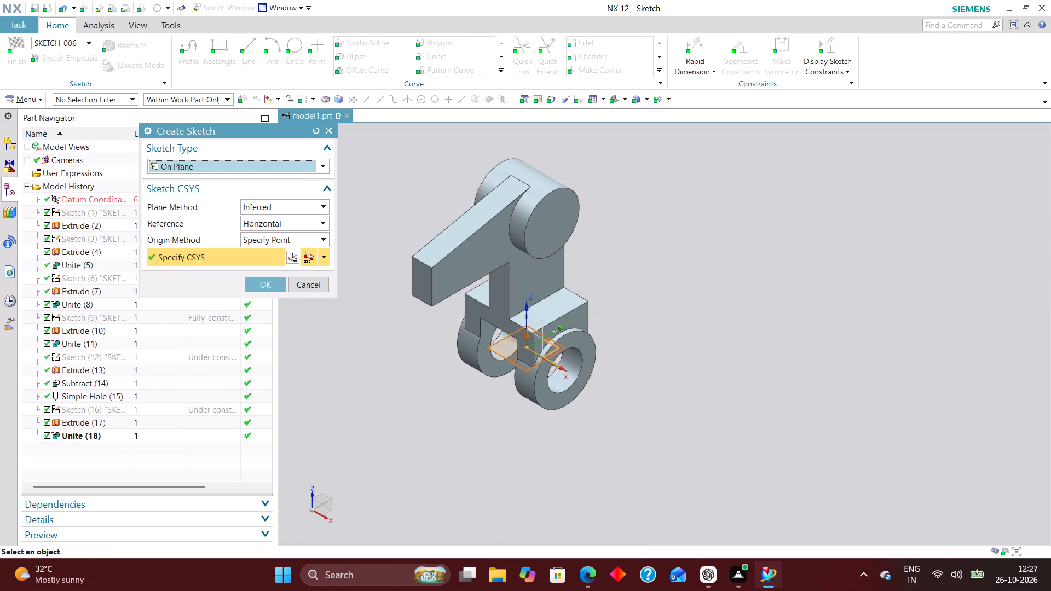
pyautogui.click(275, 287)
pyautogui.scroll(-4, 478, 257)
pyautogui.scroll(1, 578, 384)
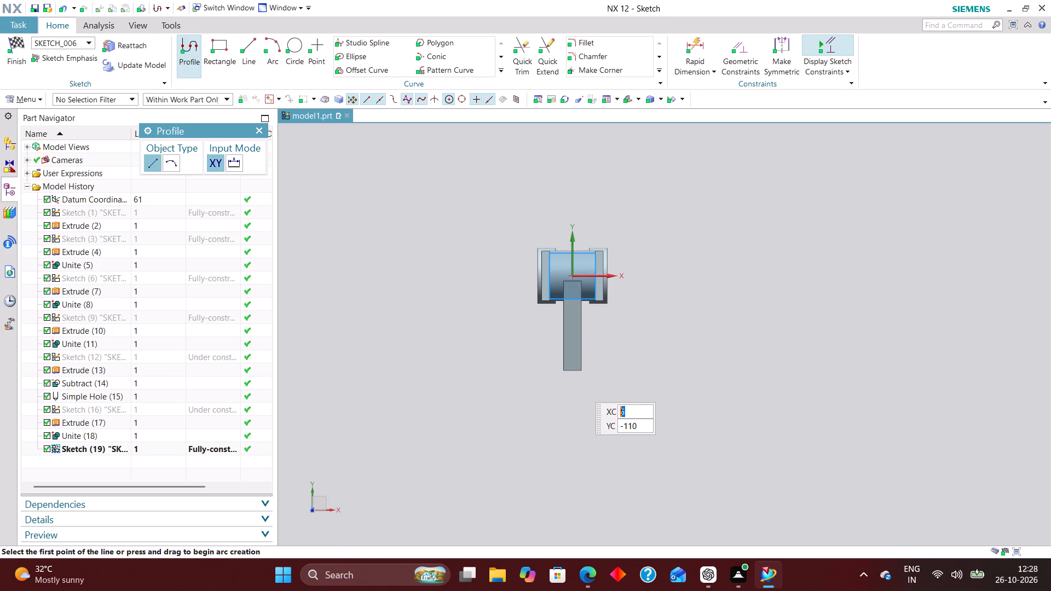
# Sketch a rectangle about 70 mm wide across the free end of the side arm.
pyautogui.click(221, 51)
pyautogui.click(541, 362)
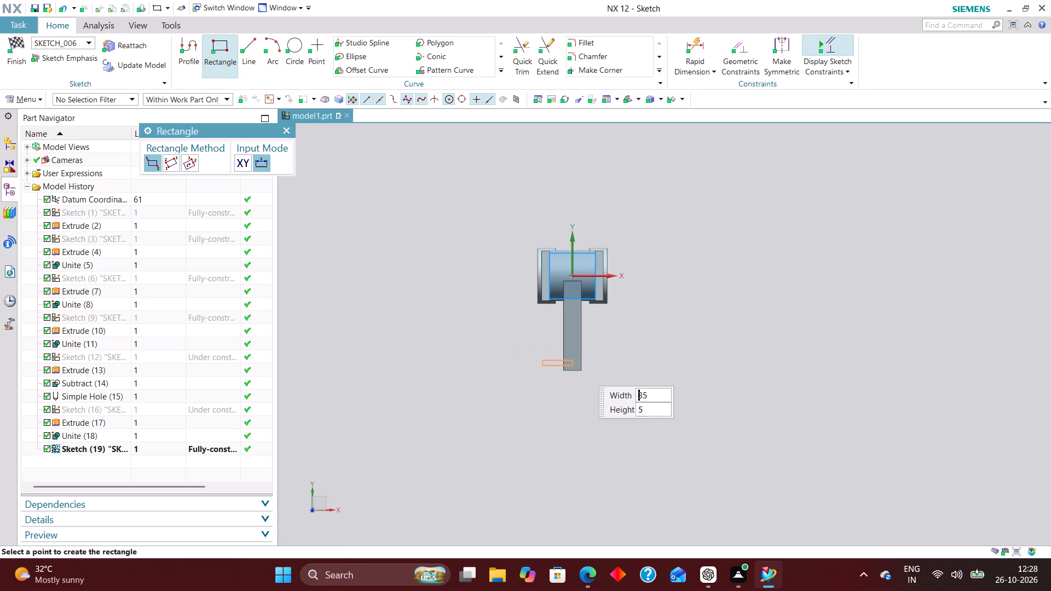
pyautogui.click(610, 405)
# Constrain the midpoint of the rectangle edge nearest the origin to lie on the sketch's Y axis using Point on Curve.
pyautogui.click(736, 51)
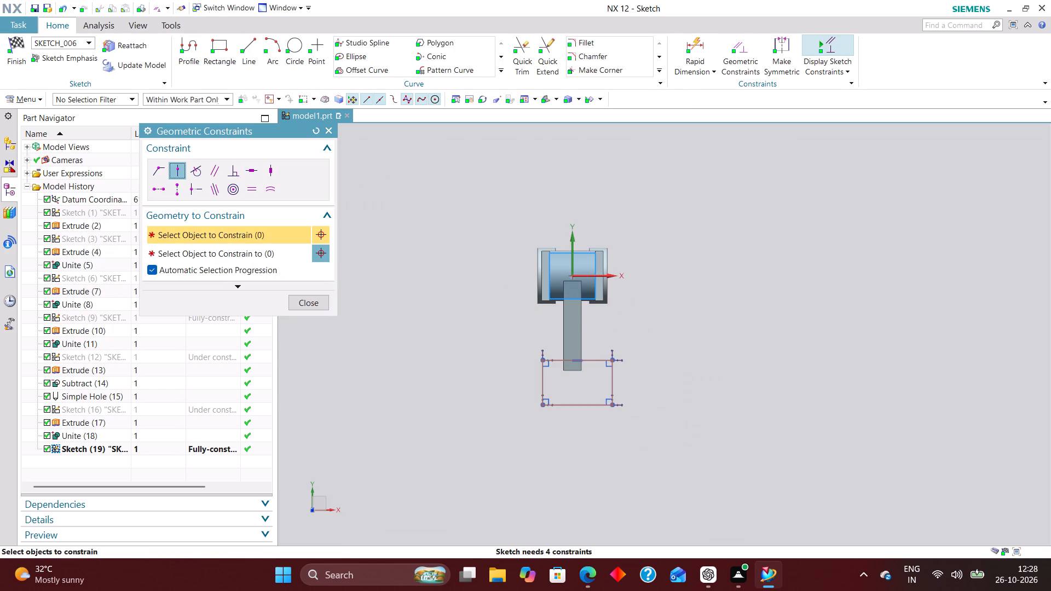
pyautogui.click(578, 361)
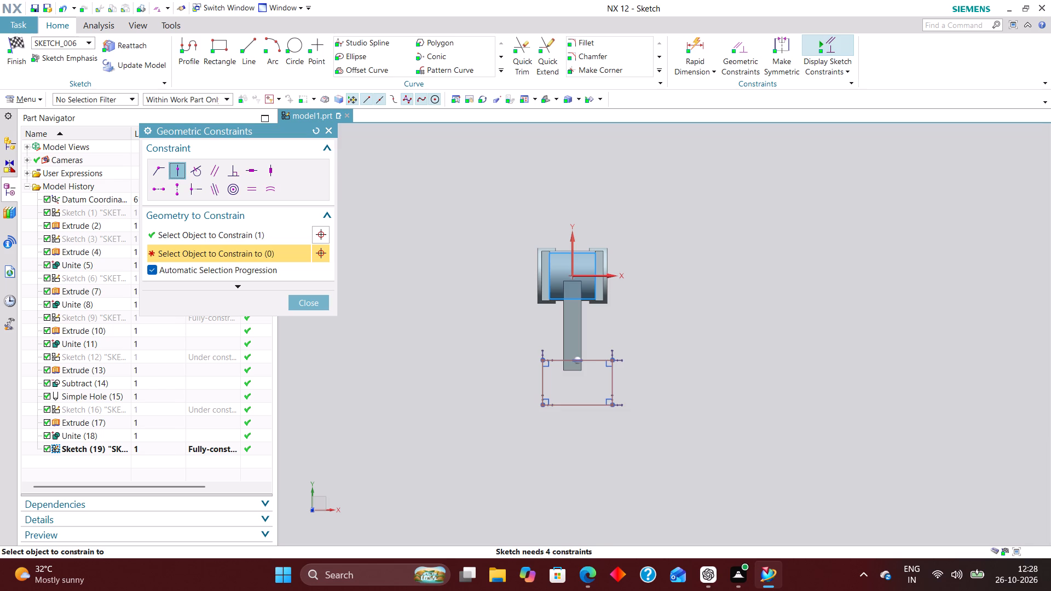
pyautogui.click(574, 256)
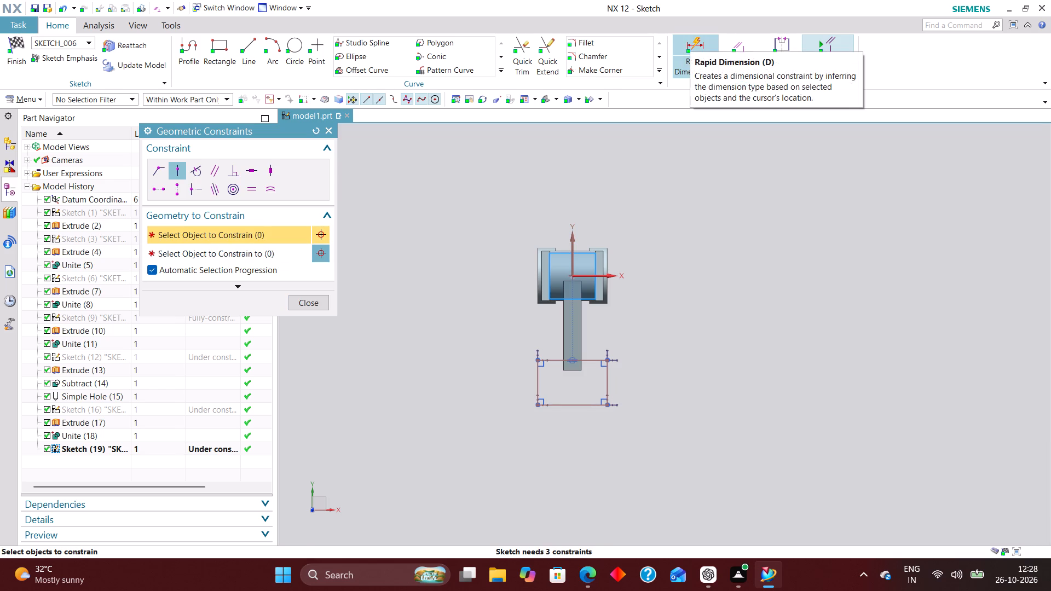
# Dimension the rectangle's width with the Inferred method and set it to 12+18+12 (42 mm).
pyautogui.click(690, 38)
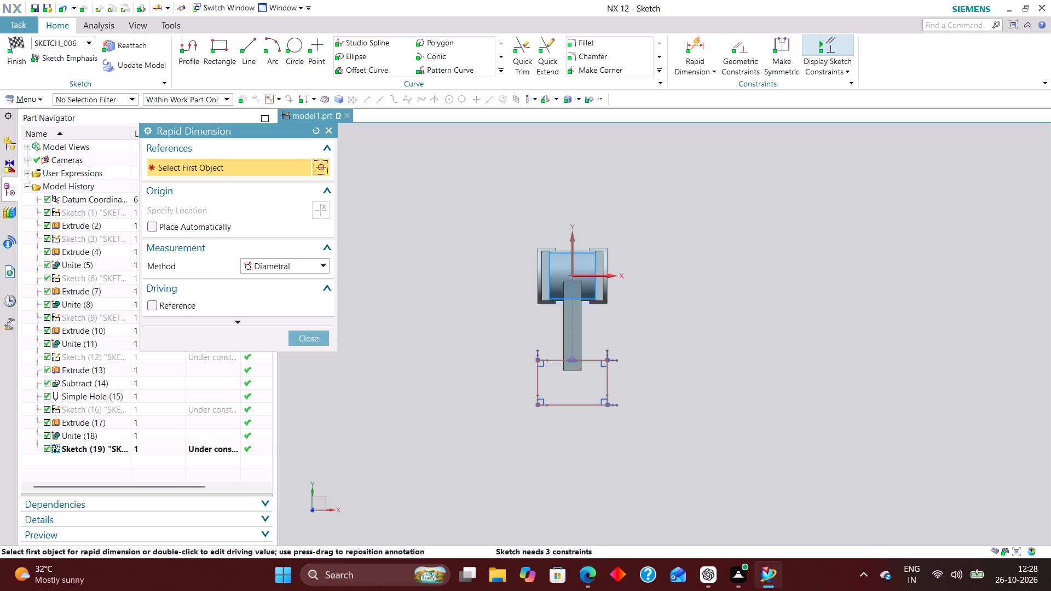
pyautogui.click(311, 260)
pyautogui.click(309, 277)
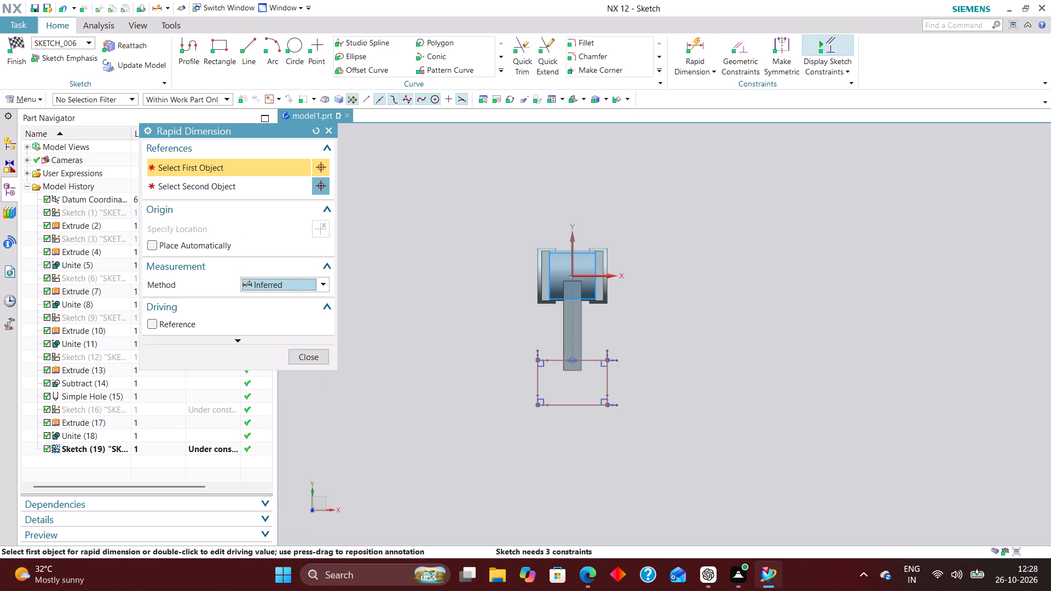
pyautogui.click(588, 404)
pyautogui.click(571, 438)
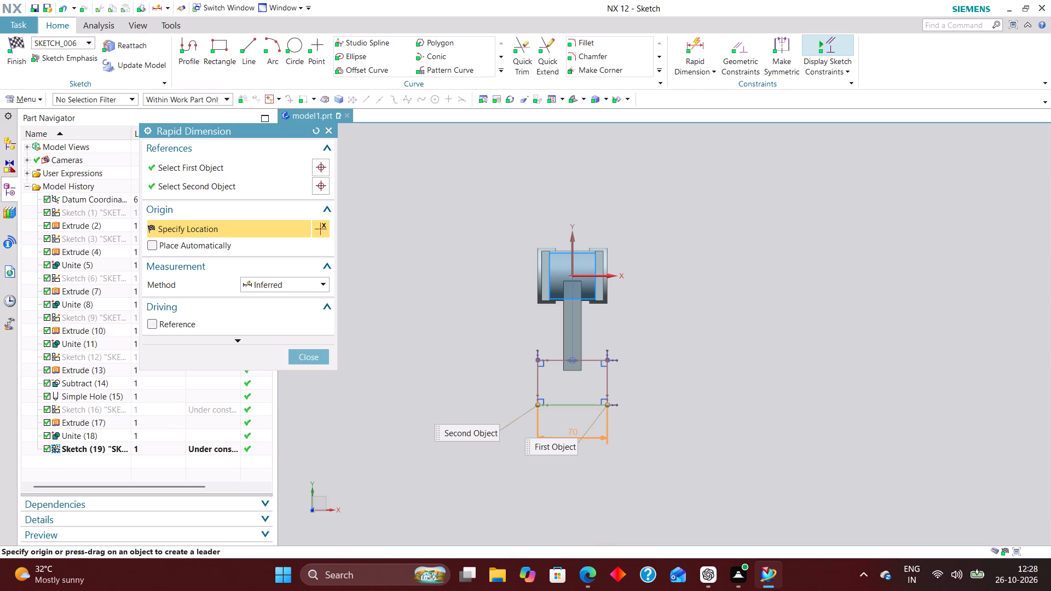
pyautogui.click(573, 425)
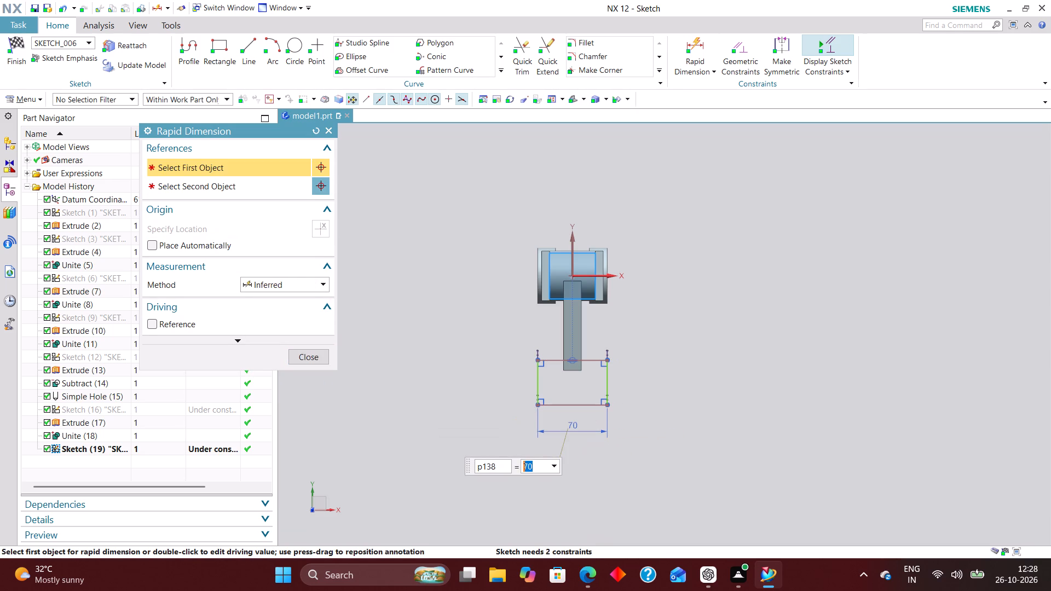
pyautogui.write('12+')
pyautogui.write('18+12')
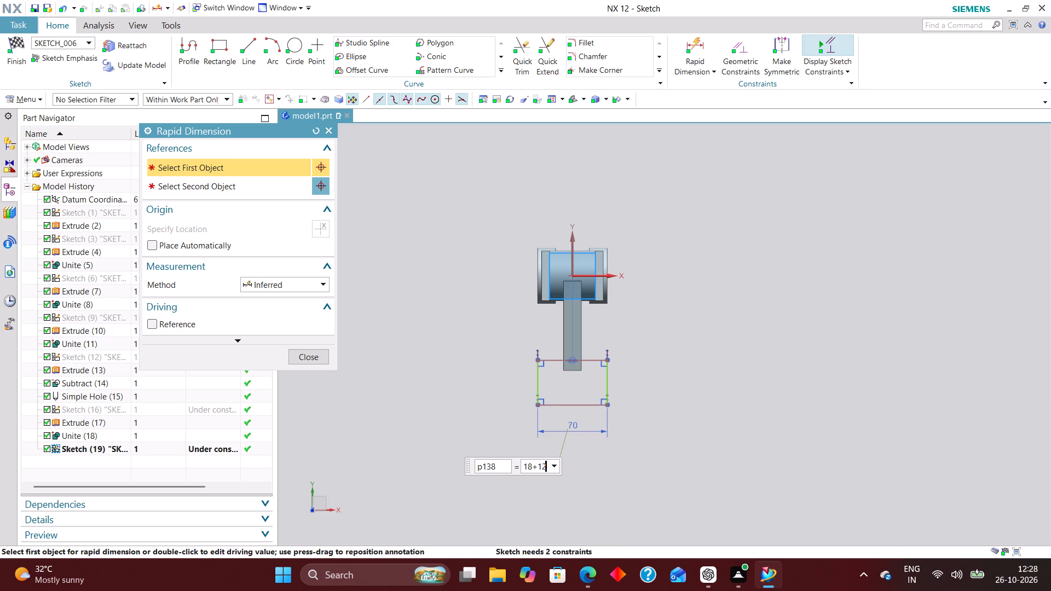
pyautogui.press('Return')
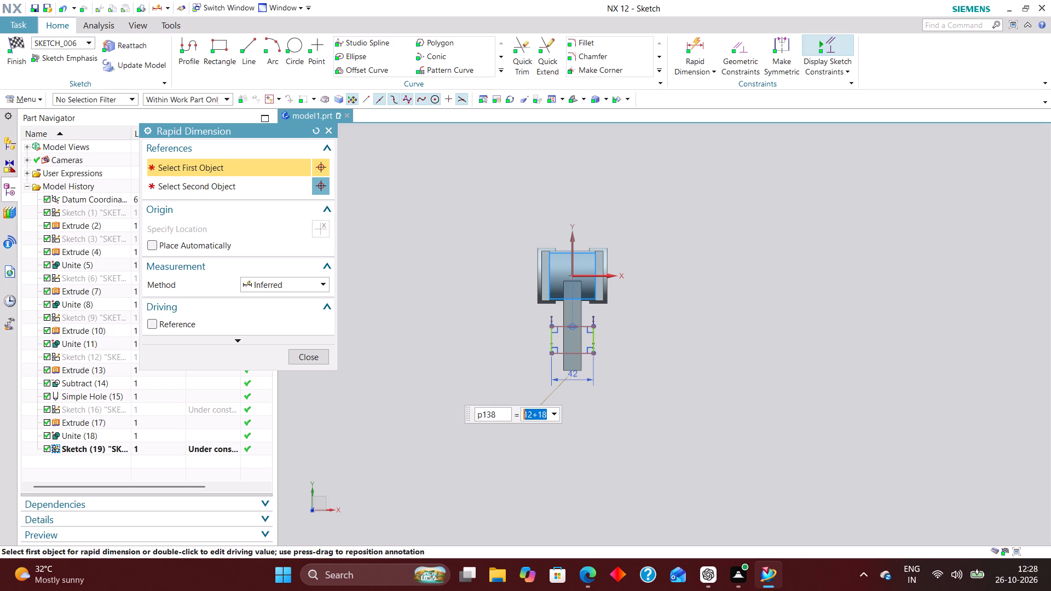
pyautogui.write('12+18+12')
pyautogui.press('BackSpace')
pyautogui.press('BackSpace')
pyautogui.press('BackSpace')
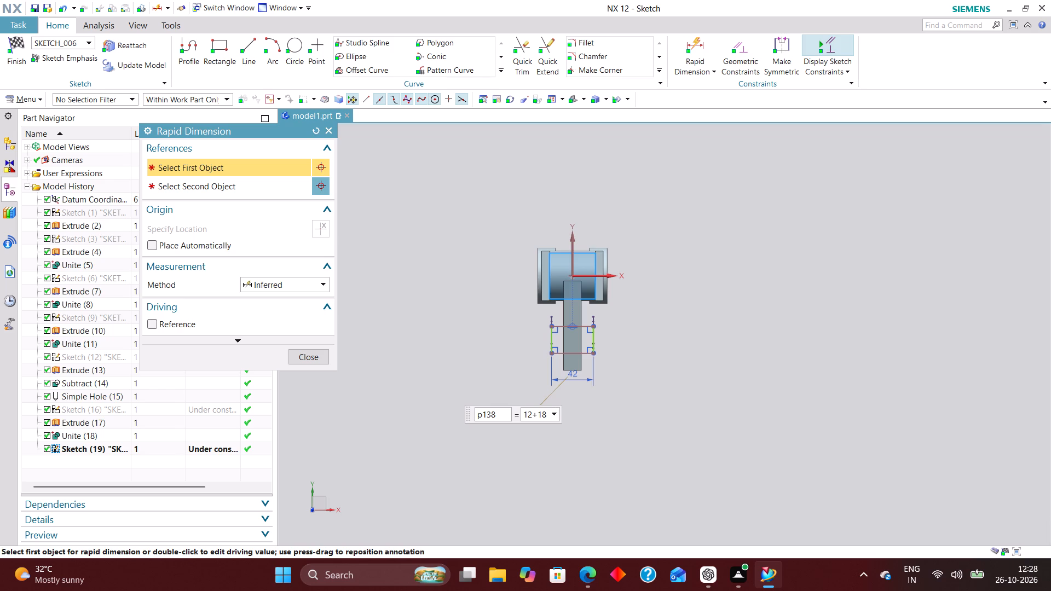
pyautogui.write('+12')
pyautogui.press('Return')
pyautogui.press('Escape')
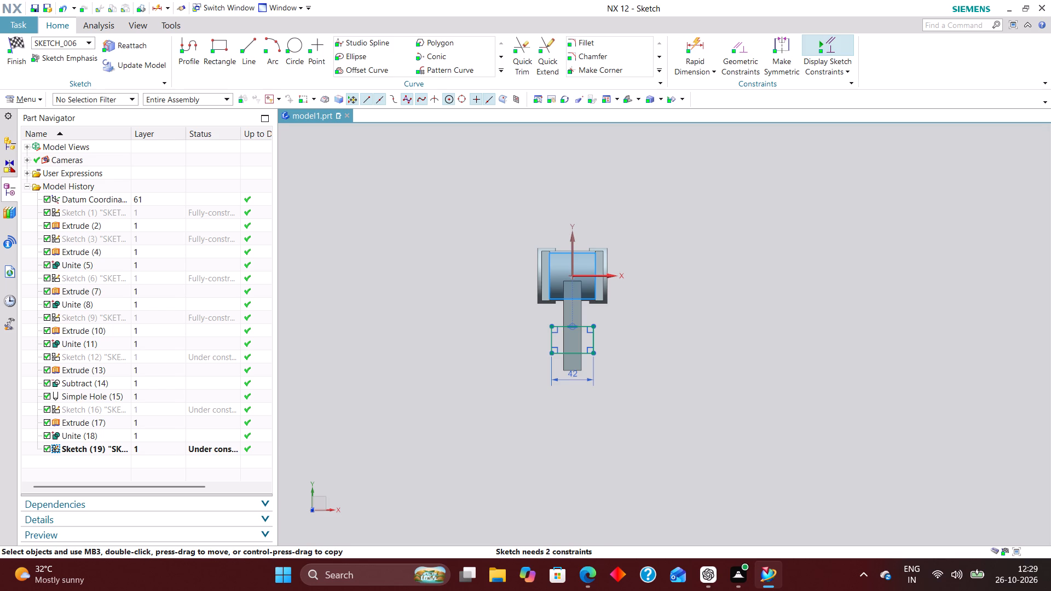
pyautogui.scroll(2, 577, 352)
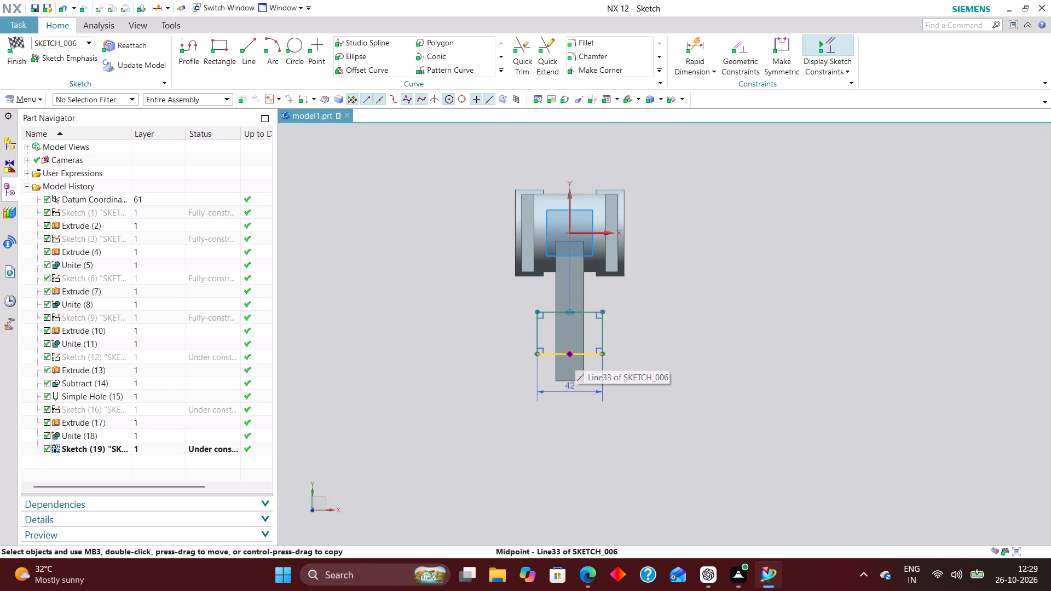
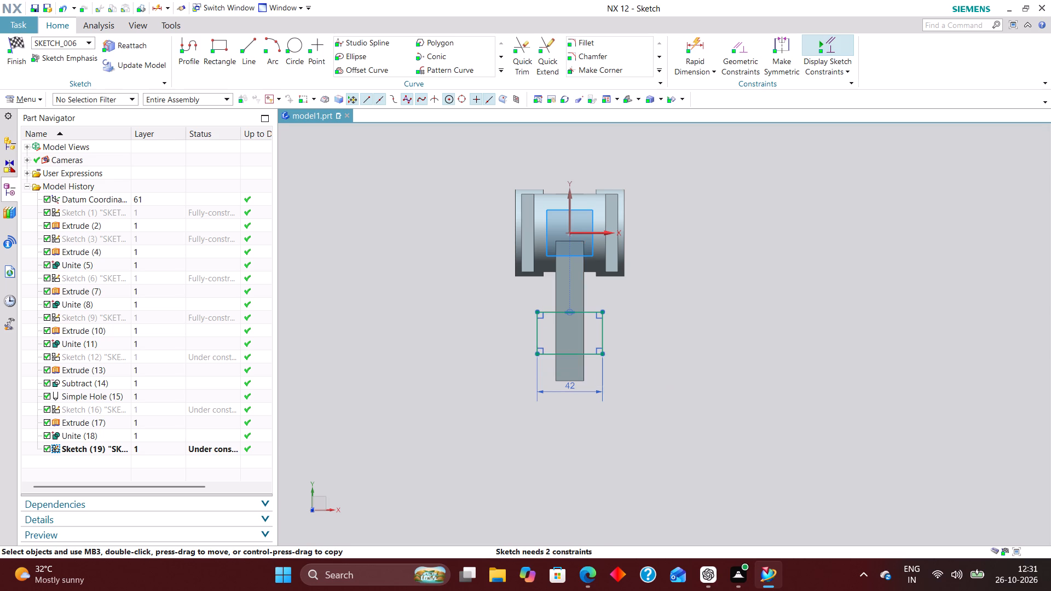
# Move the 42 mm wide rectangle's two horizontal edges so it extends past the side arm's free end, and finish the sketch.
pyautogui.moveTo(590, 356); pyautogui.dragTo(592, 403)
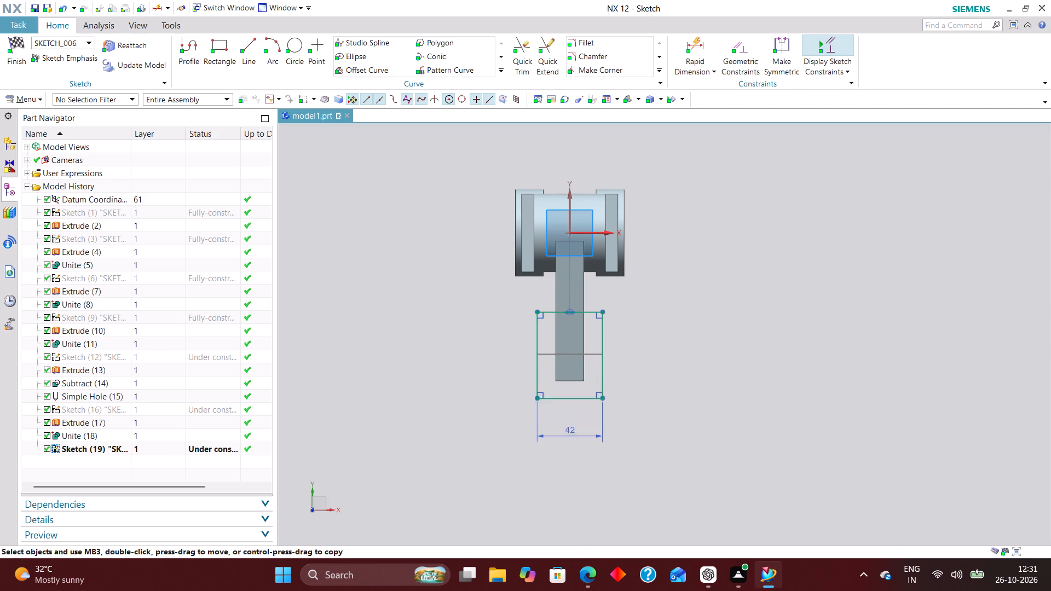
pyautogui.moveTo(592, 403); pyautogui.dragTo(590, 420)
pyautogui.scroll(3, 582, 321)
pyautogui.moveTo(593, 305); pyautogui.dragTo(594, 308)
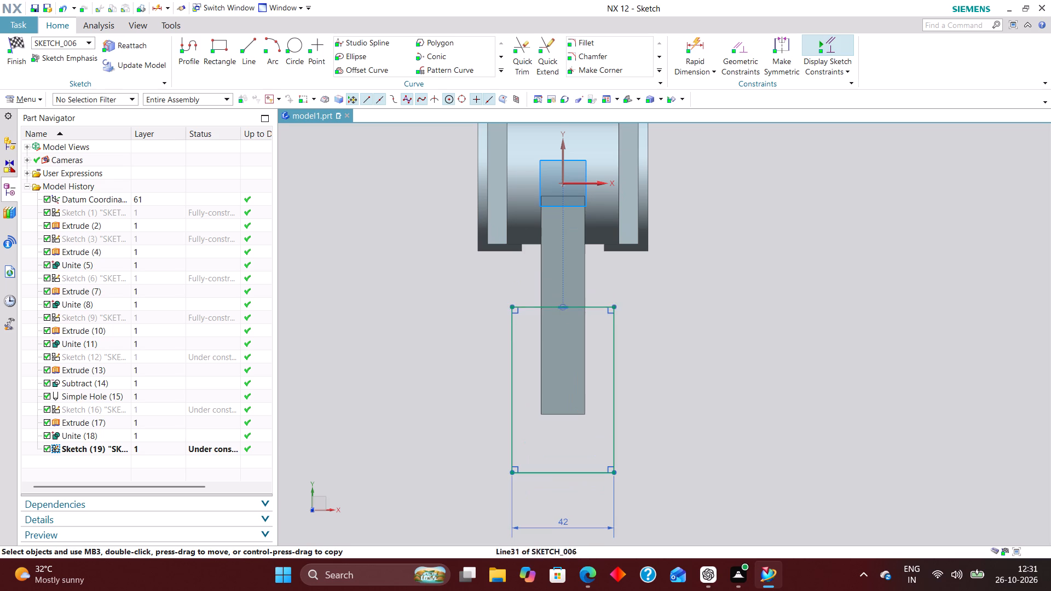
pyautogui.moveTo(594, 308); pyautogui.dragTo(610, 398)
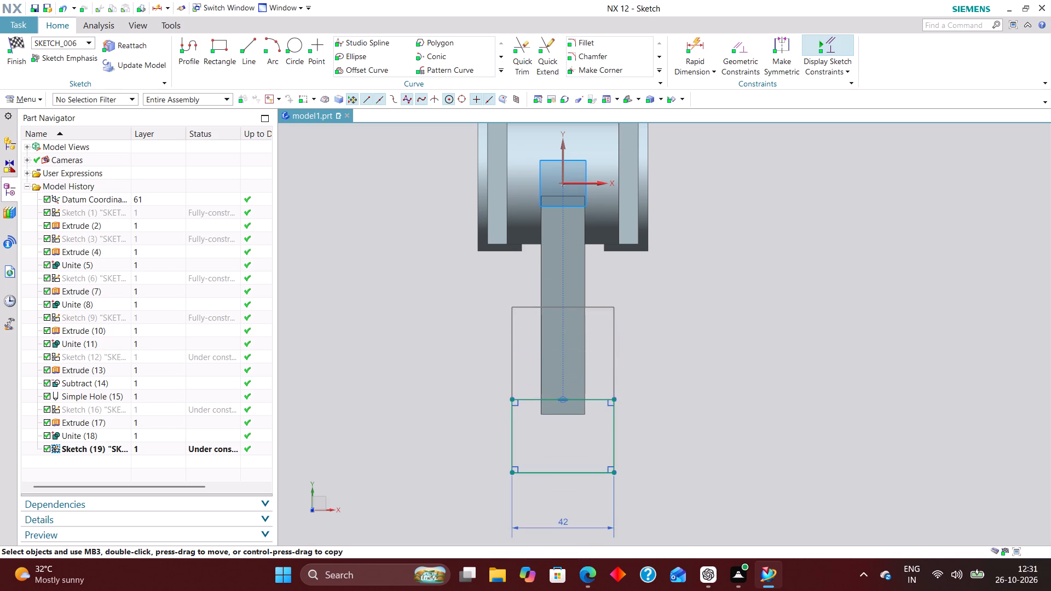
pyautogui.moveTo(610, 398); pyautogui.dragTo(607, 374)
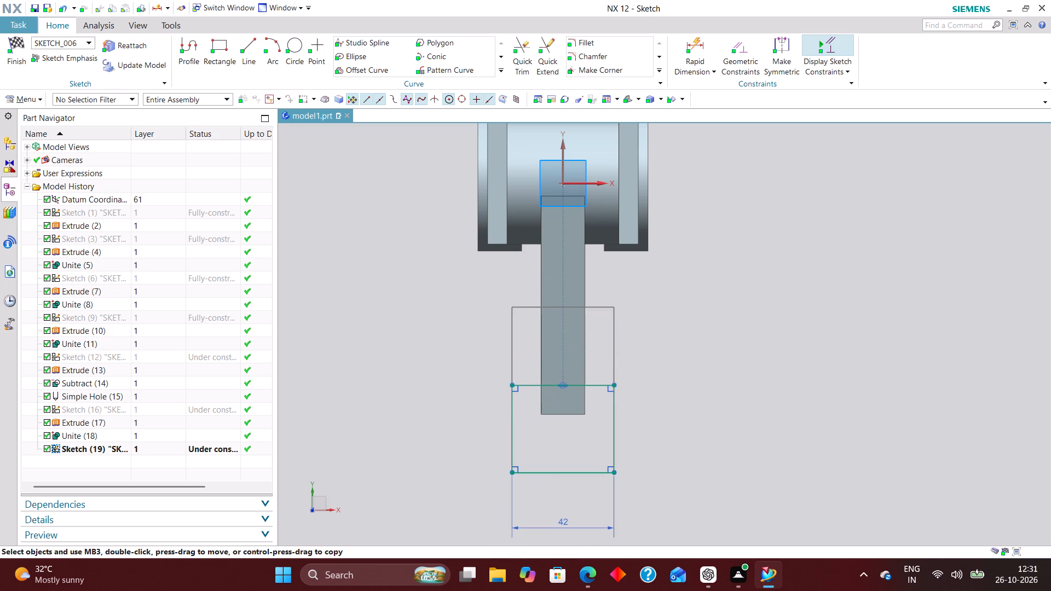
pyautogui.moveTo(607, 374); pyautogui.dragTo(601, 347)
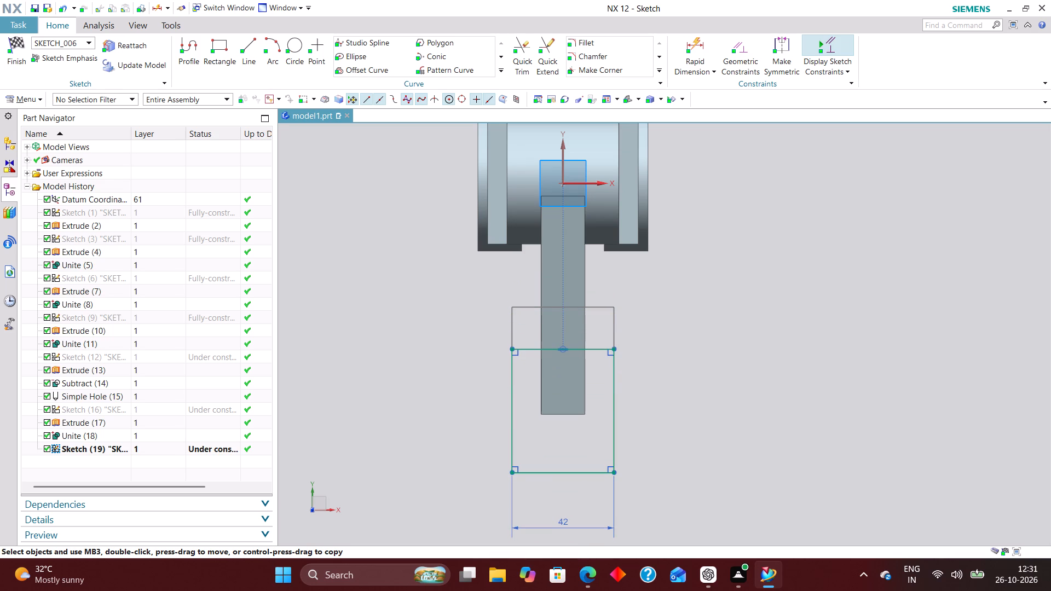
pyautogui.moveTo(601, 347); pyautogui.dragTo(601, 348)
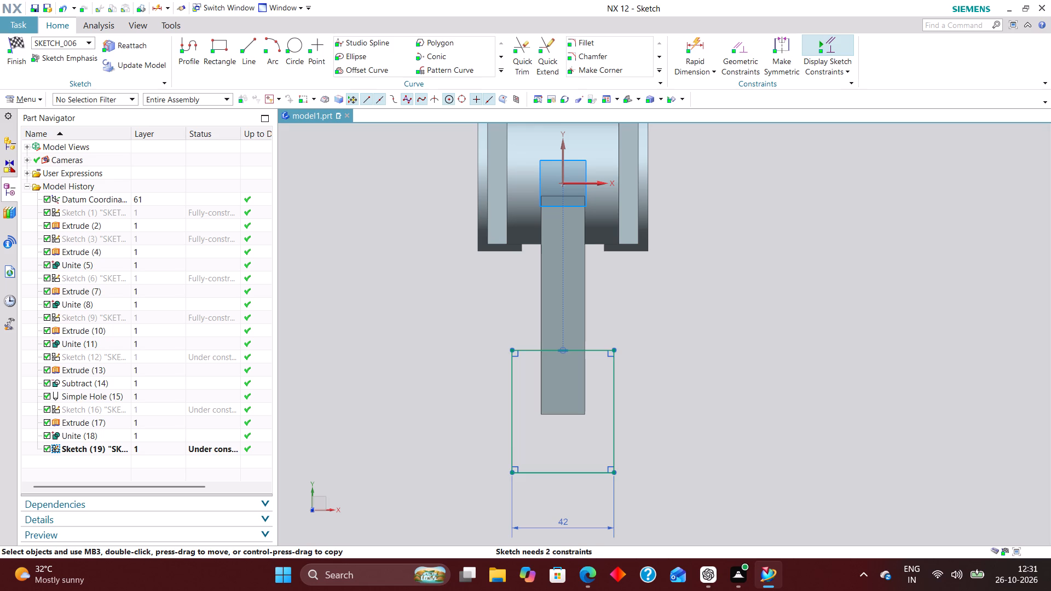
pyautogui.moveTo(593, 475); pyautogui.dragTo(593, 459)
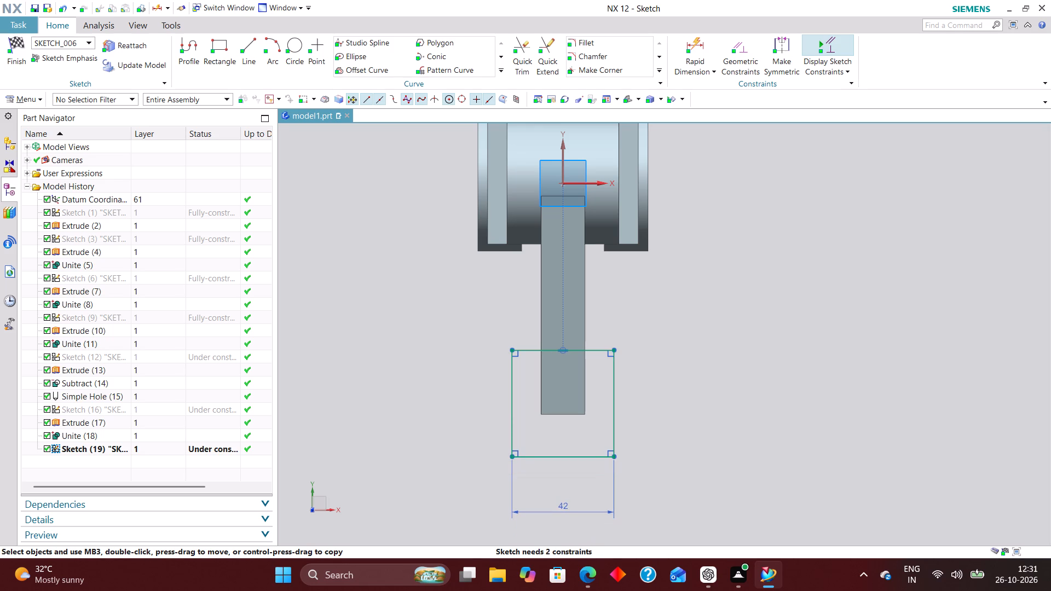
pyautogui.moveTo(600, 348); pyautogui.dragTo(598, 335)
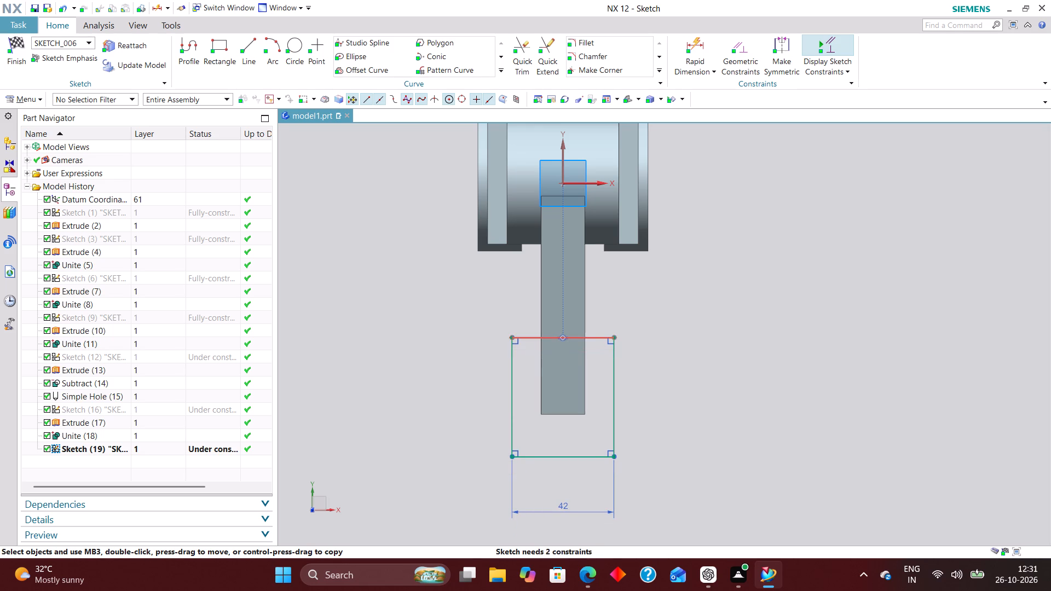
pyautogui.click(19, 46)
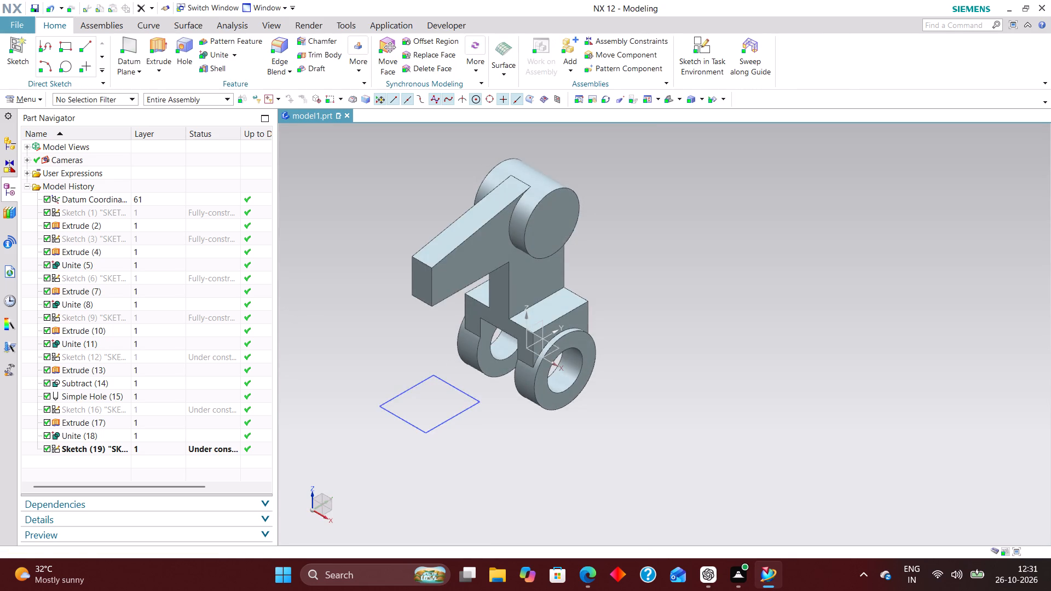
# Edit the side arm's profile sketch with rollback, dimension its vertical free-end line at 36 mm, and finish the sketch.
pyautogui.scroll(-1, 699, 343)
pyautogui.scroll(2, 444, 323)
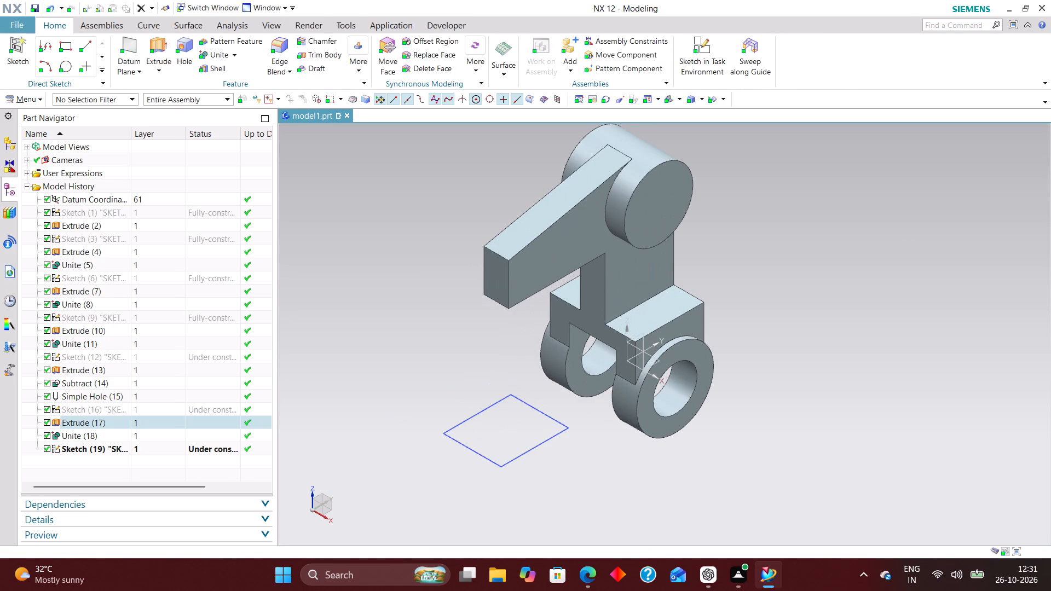
pyautogui.click(105, 408)
pyautogui.rightClick(106, 407)
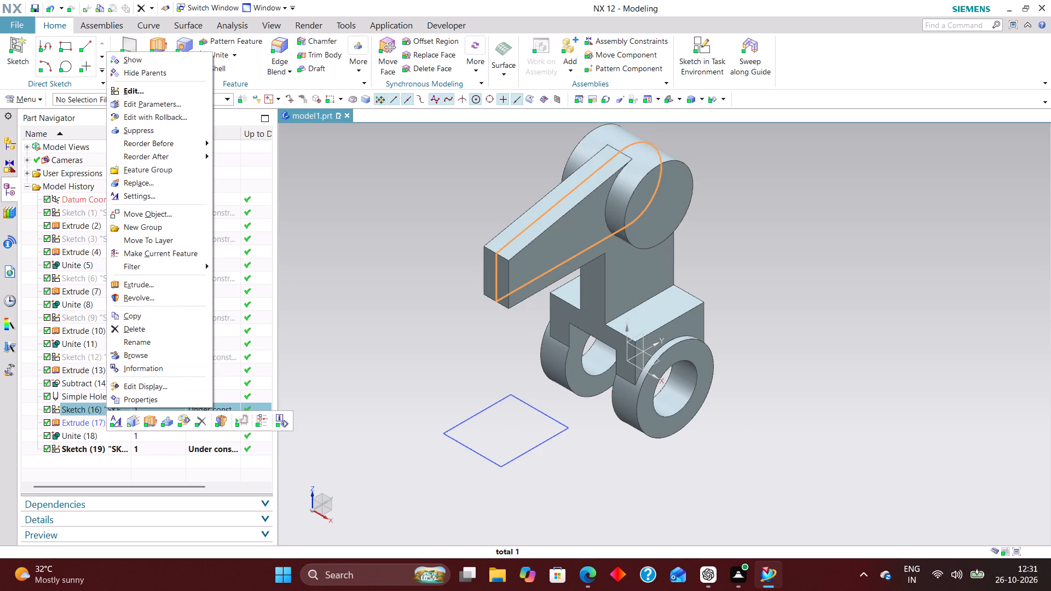
pyautogui.click(191, 121)
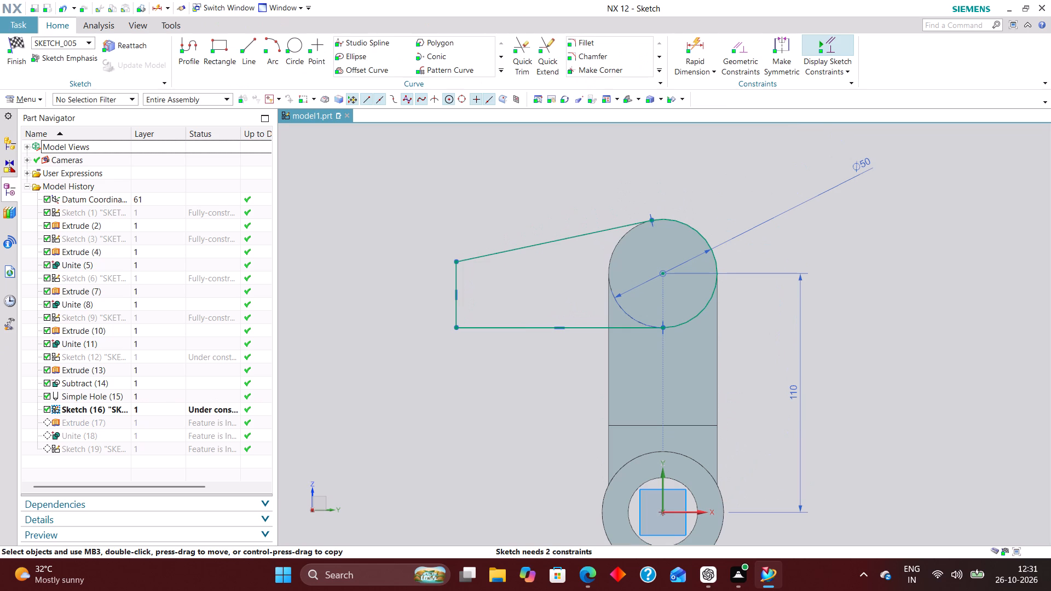
pyautogui.click(696, 41)
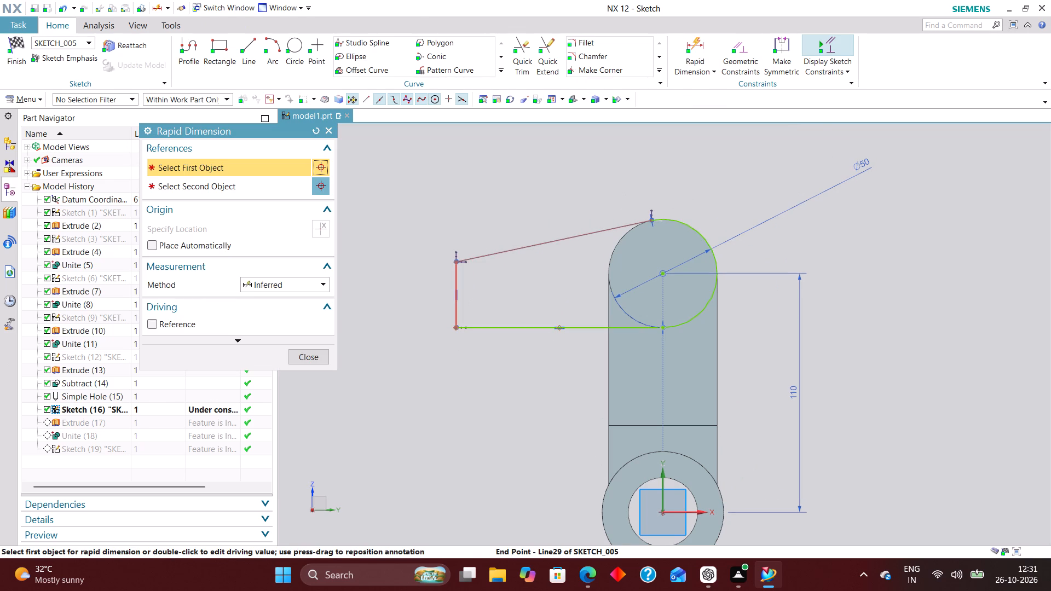
pyautogui.click(455, 315)
pyautogui.click(412, 292)
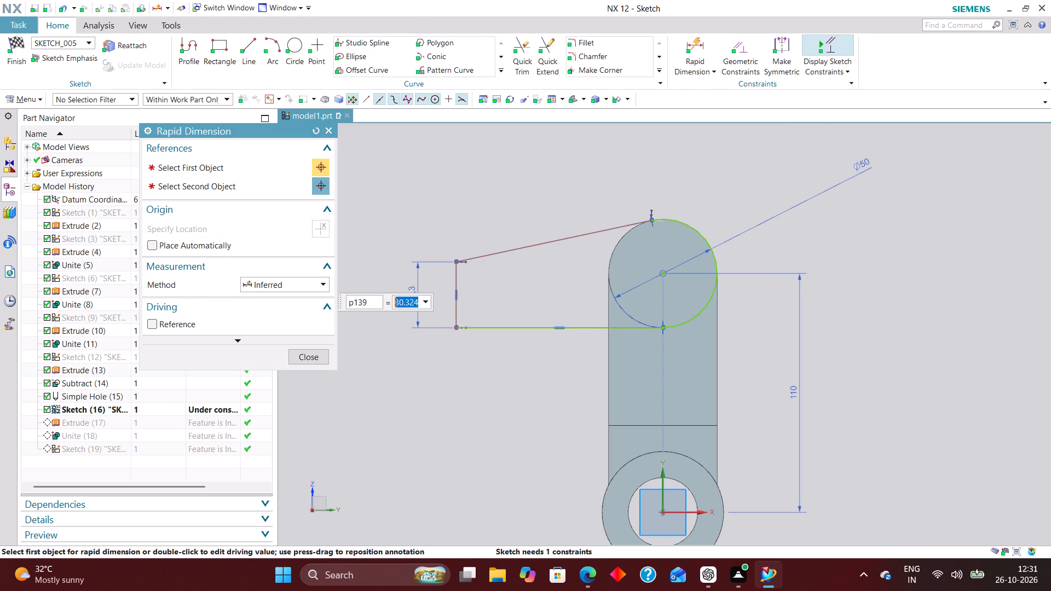
pyautogui.write('36')
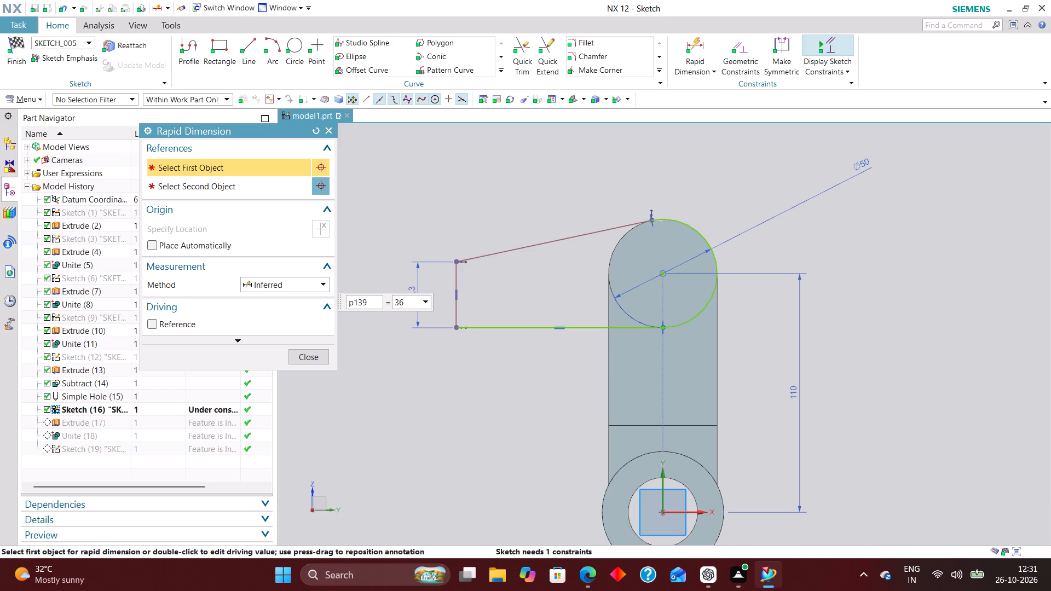
pyautogui.press('Return')
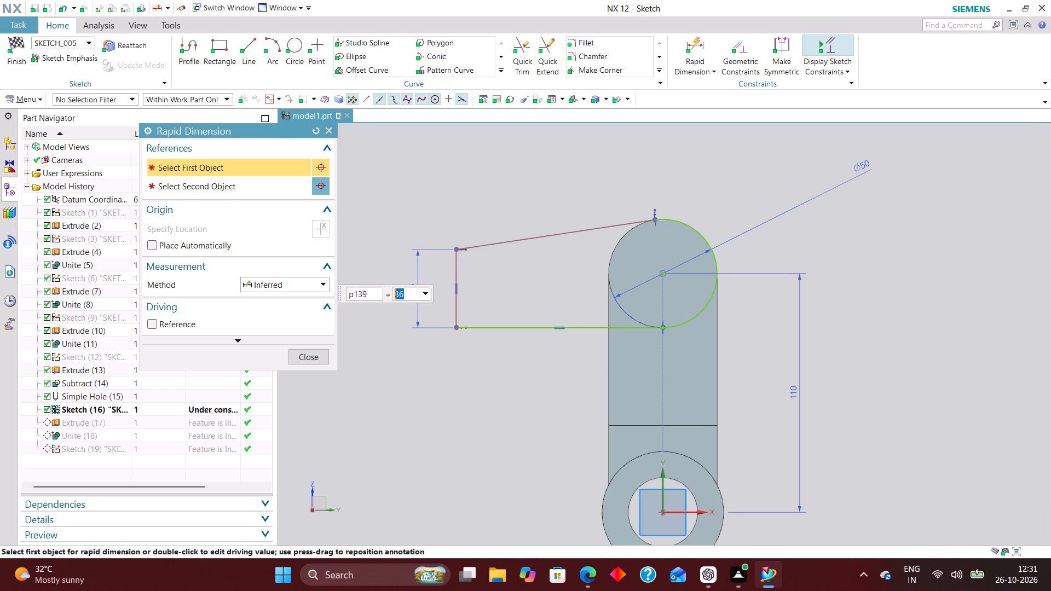
pyautogui.click(308, 357)
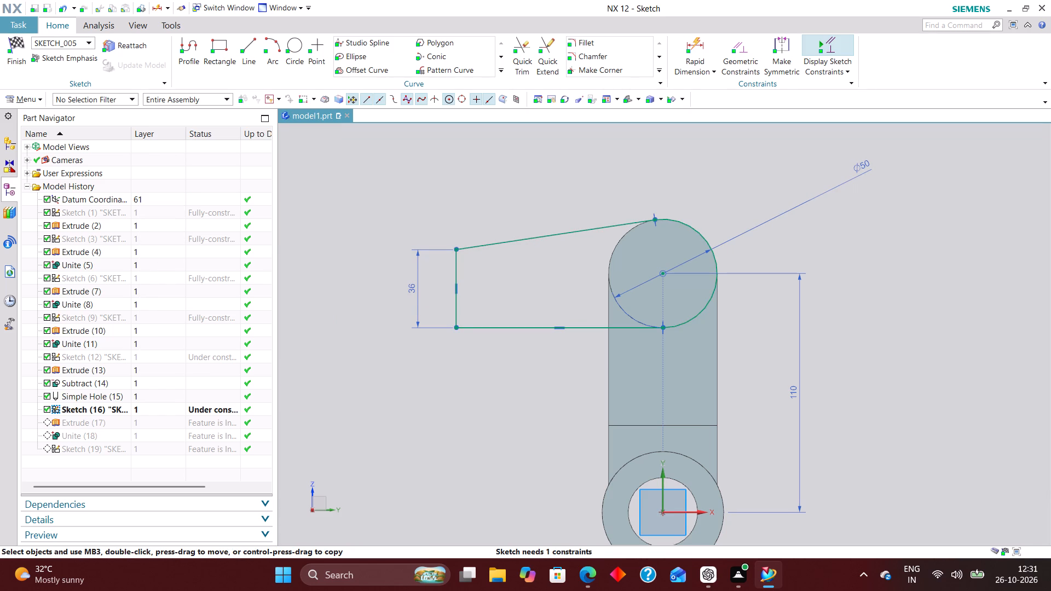
pyautogui.click(14, 42)
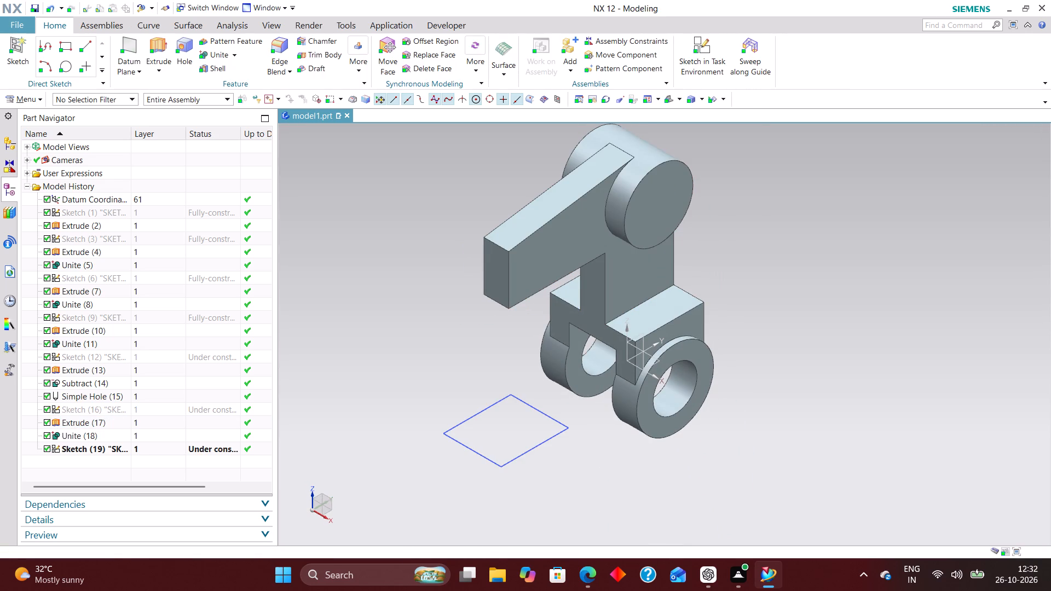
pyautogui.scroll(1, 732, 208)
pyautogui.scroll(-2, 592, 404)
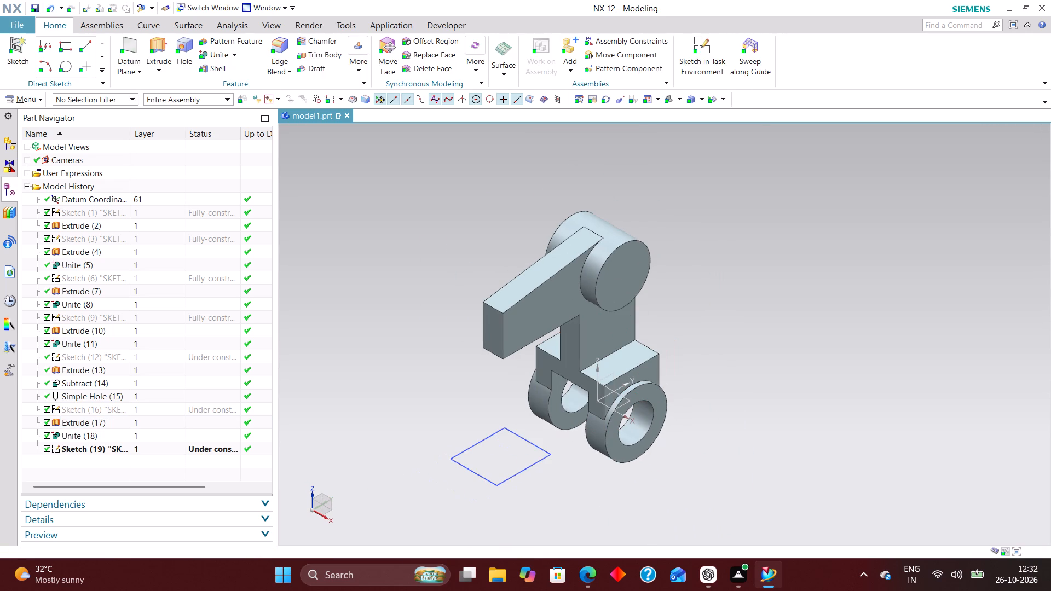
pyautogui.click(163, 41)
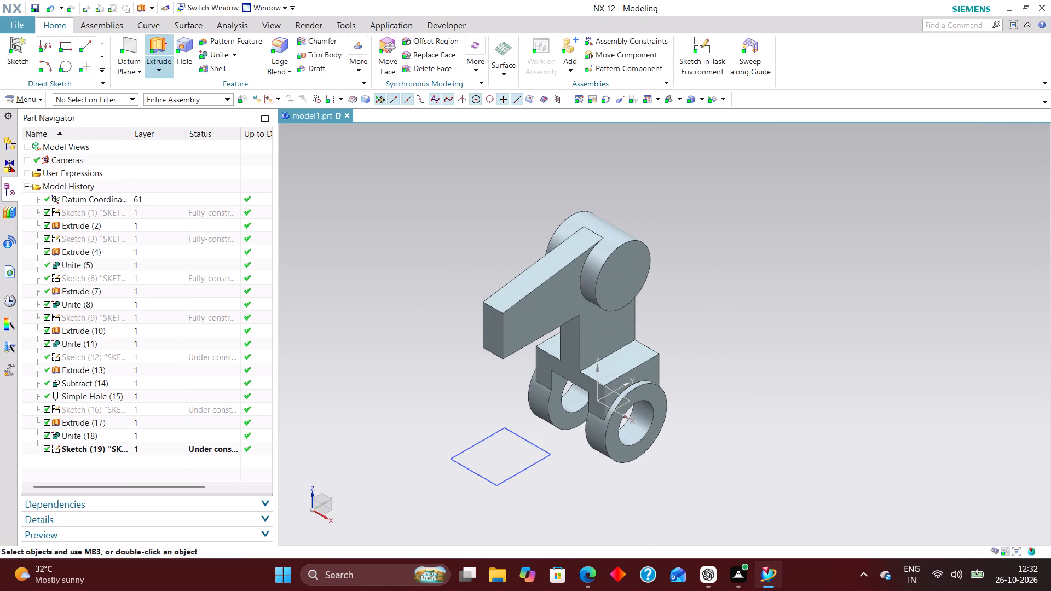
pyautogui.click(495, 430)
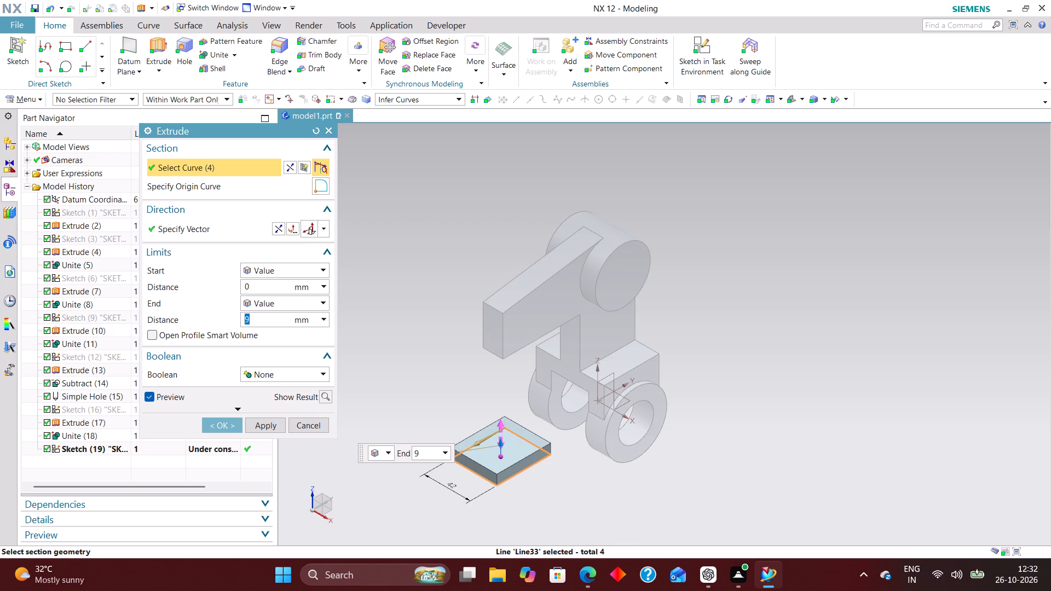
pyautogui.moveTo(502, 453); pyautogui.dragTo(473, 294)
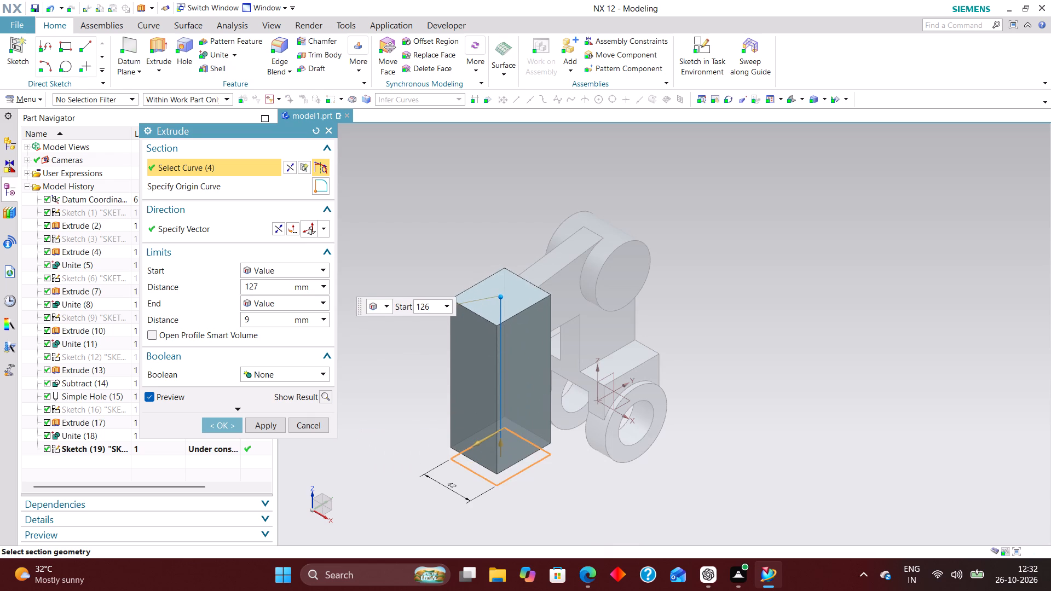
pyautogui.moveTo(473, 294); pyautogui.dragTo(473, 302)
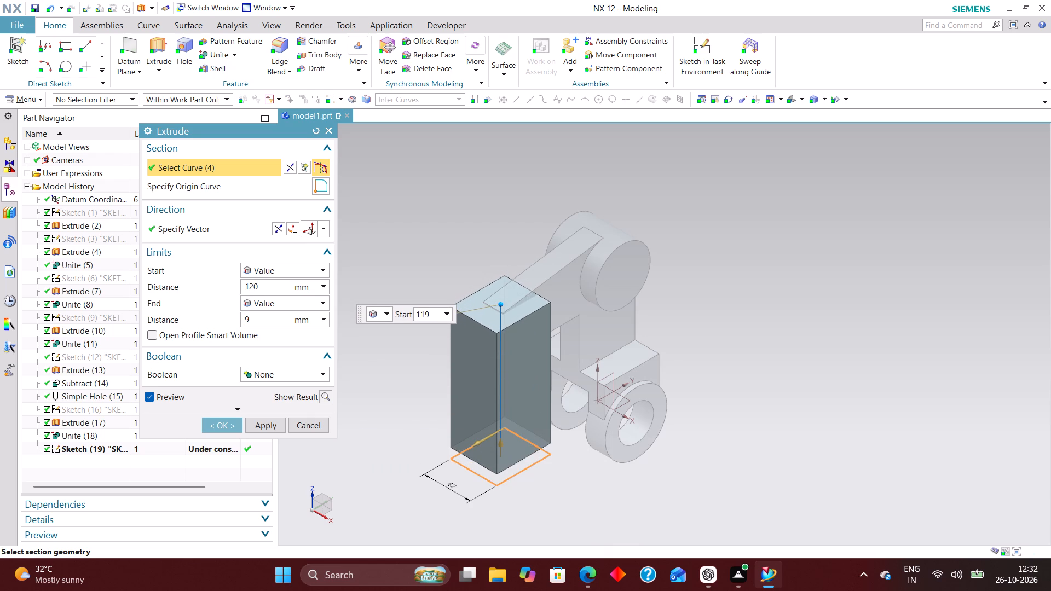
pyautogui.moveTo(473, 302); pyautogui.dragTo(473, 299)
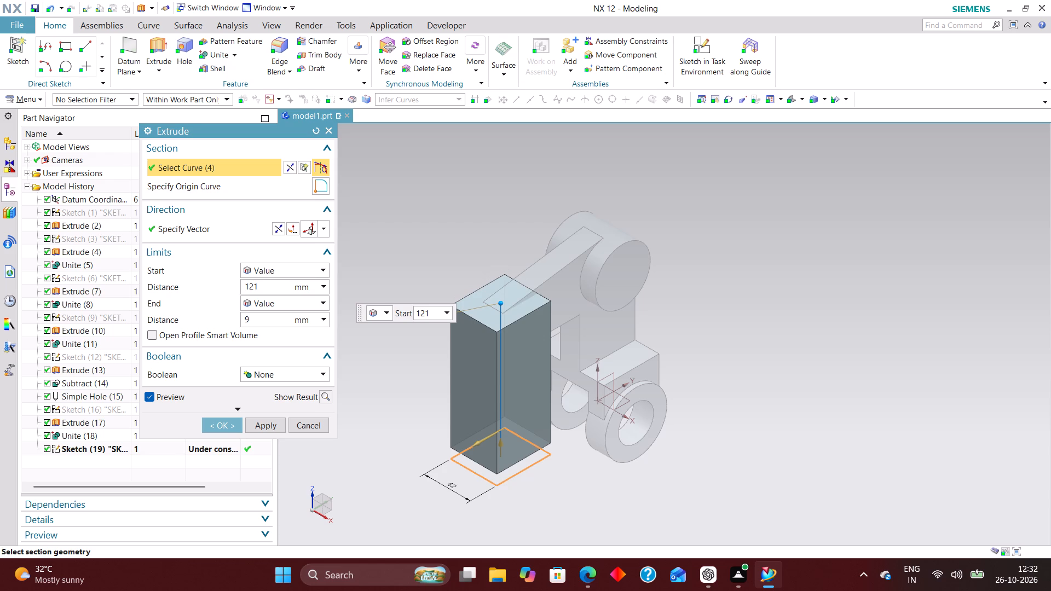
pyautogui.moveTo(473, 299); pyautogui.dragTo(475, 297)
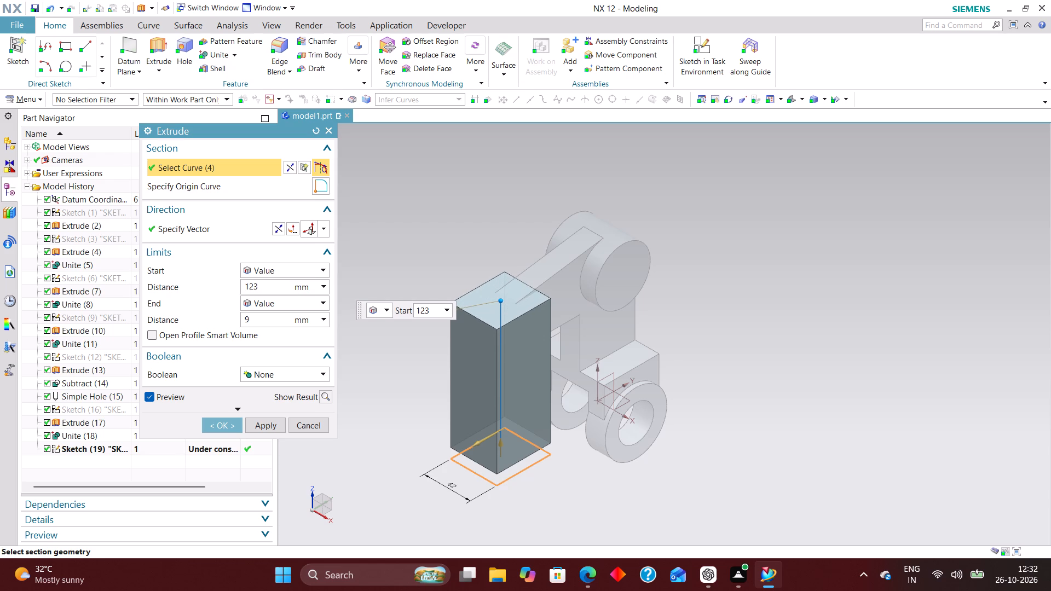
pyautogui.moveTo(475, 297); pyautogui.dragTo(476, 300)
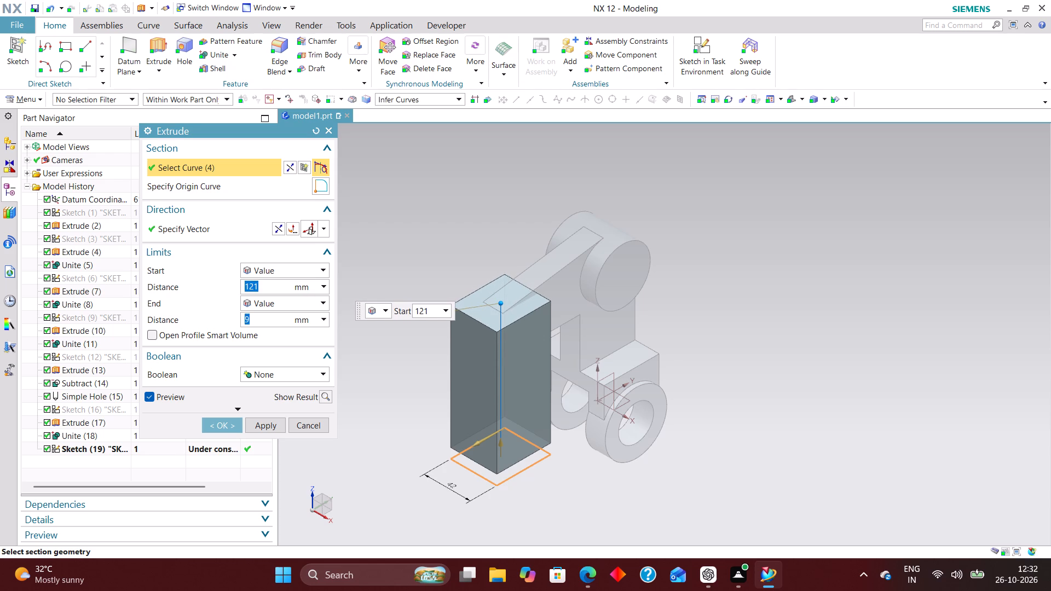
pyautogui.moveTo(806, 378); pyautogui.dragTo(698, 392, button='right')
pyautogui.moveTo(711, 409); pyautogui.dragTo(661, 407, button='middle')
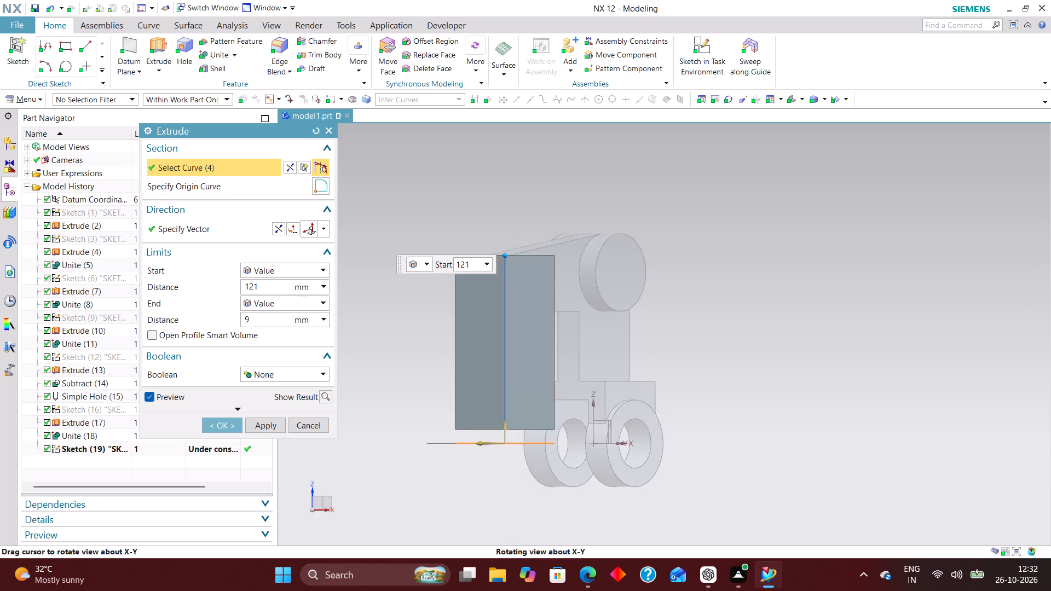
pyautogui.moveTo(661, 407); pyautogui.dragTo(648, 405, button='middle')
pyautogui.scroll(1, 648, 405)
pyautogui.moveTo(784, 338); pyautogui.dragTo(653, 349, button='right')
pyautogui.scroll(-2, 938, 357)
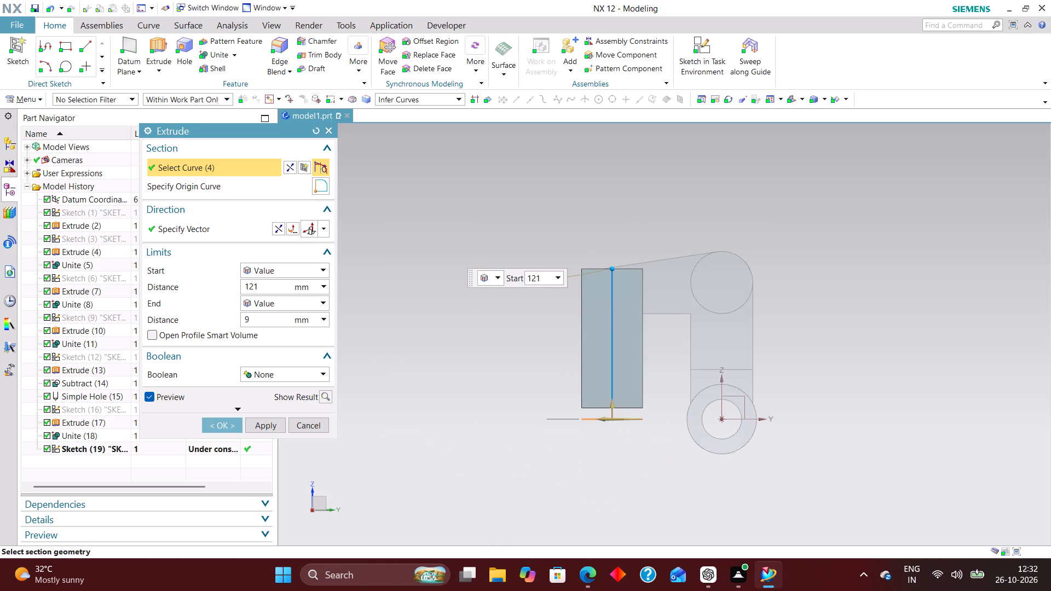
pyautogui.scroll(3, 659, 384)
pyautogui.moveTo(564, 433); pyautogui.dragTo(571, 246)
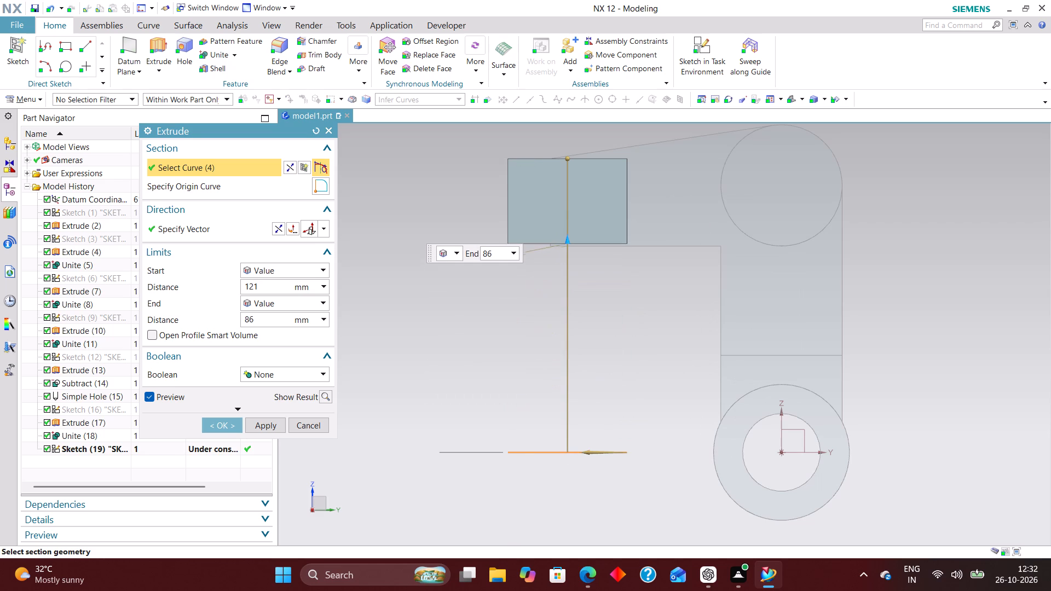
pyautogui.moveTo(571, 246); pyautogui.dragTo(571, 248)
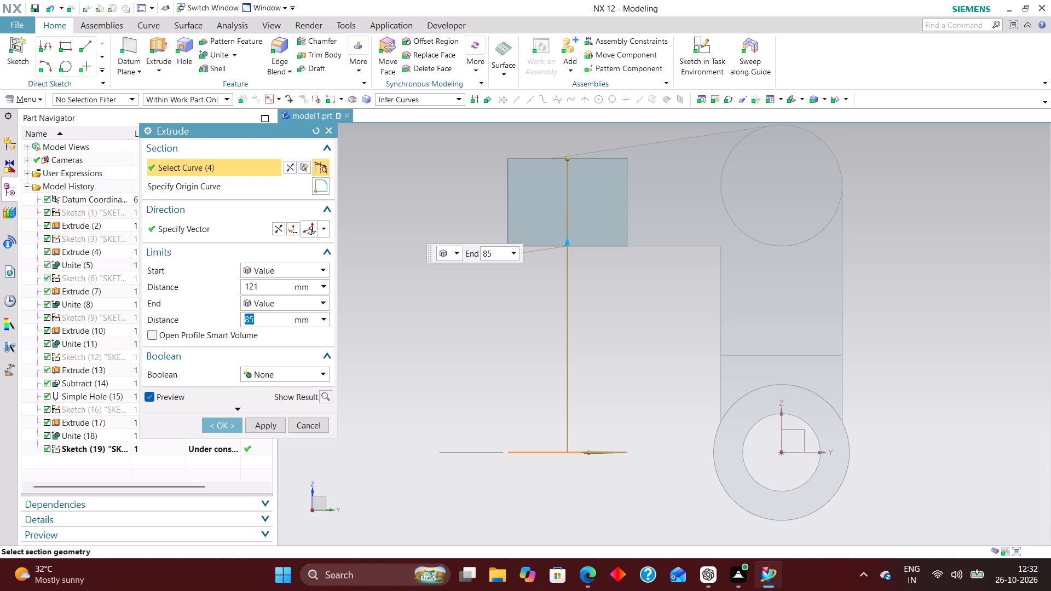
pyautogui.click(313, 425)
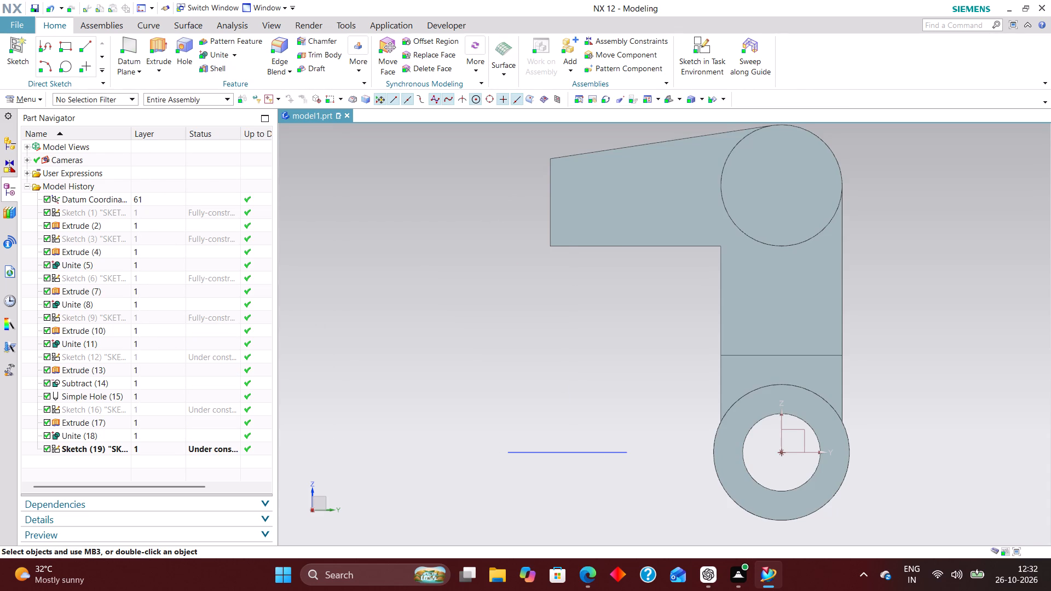
# Reopen the side arm's profile sketch for editing with rollback.
pyautogui.click(119, 408)
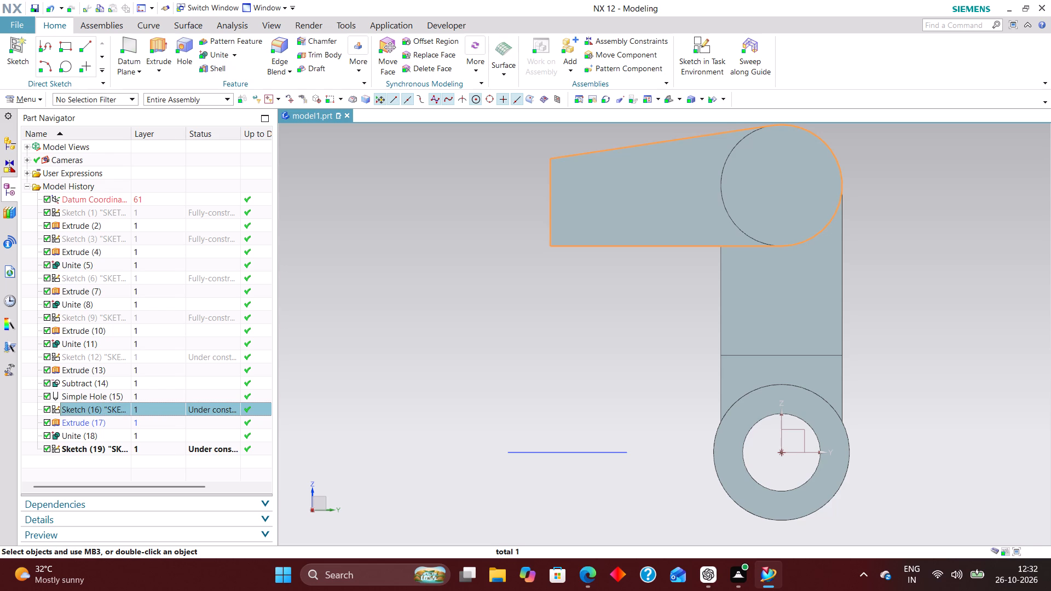
pyautogui.click(482, 253)
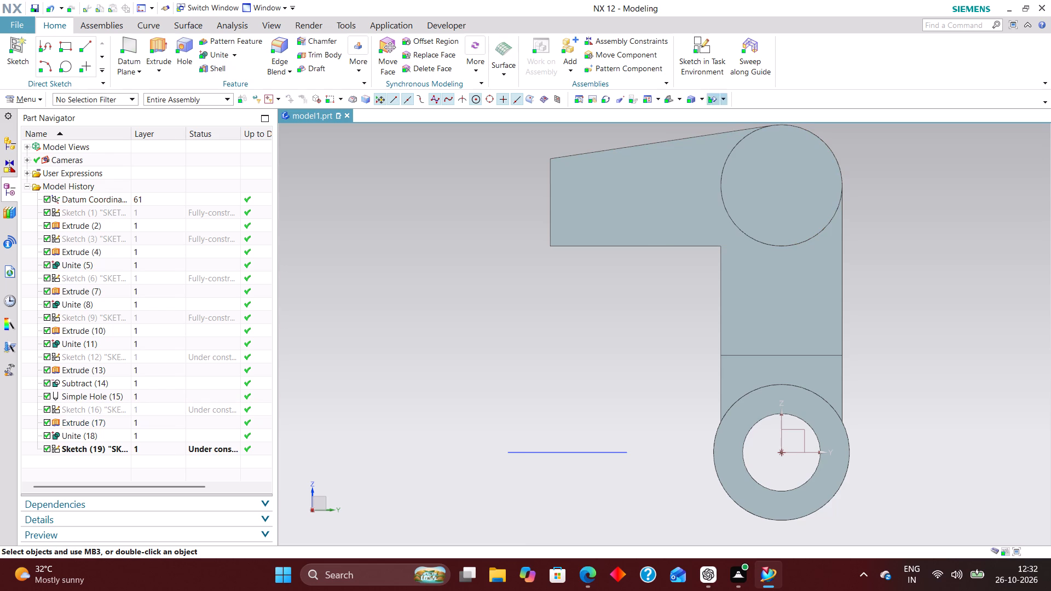
pyautogui.click(117, 408)
pyautogui.rightClick(117, 408)
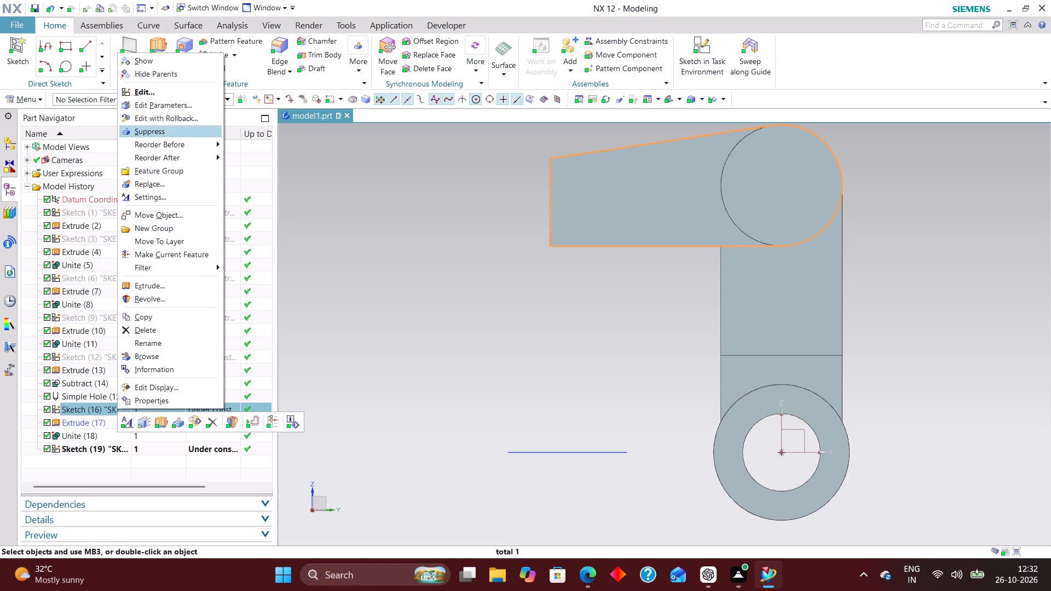
pyautogui.click(189, 120)
pyautogui.scroll(-1, 656, 258)
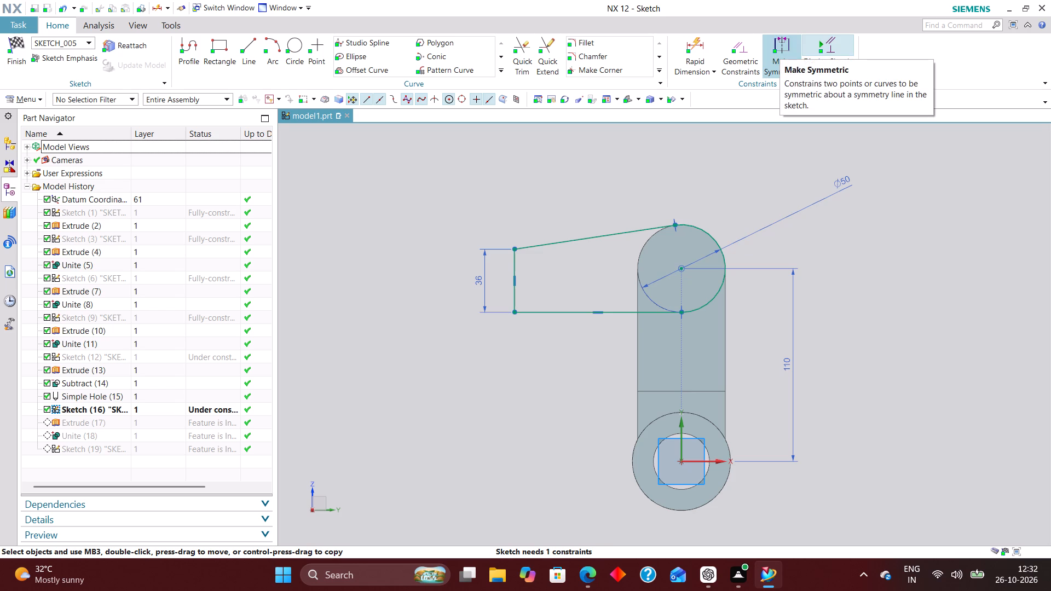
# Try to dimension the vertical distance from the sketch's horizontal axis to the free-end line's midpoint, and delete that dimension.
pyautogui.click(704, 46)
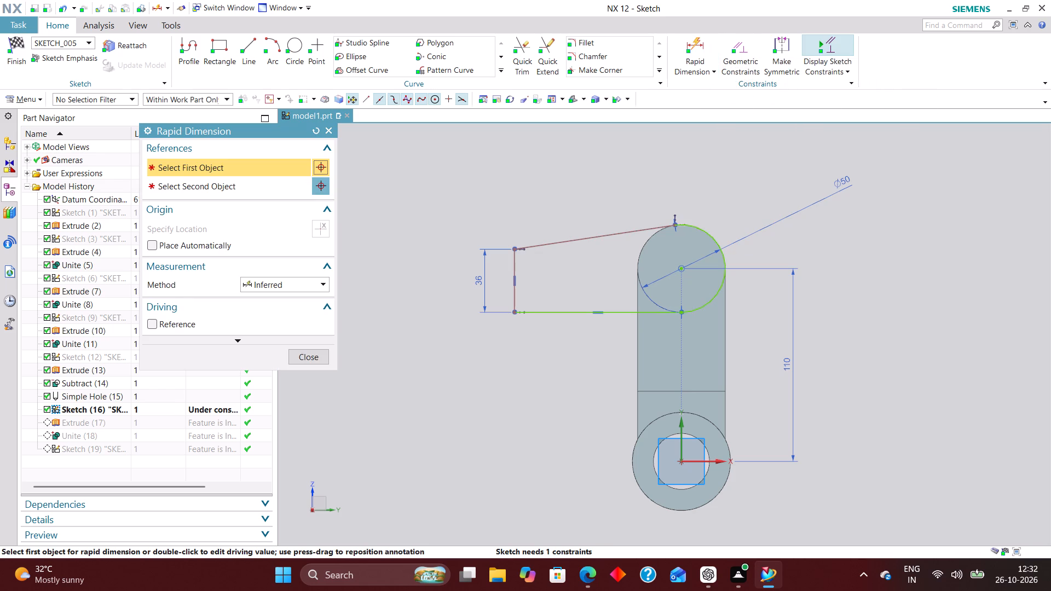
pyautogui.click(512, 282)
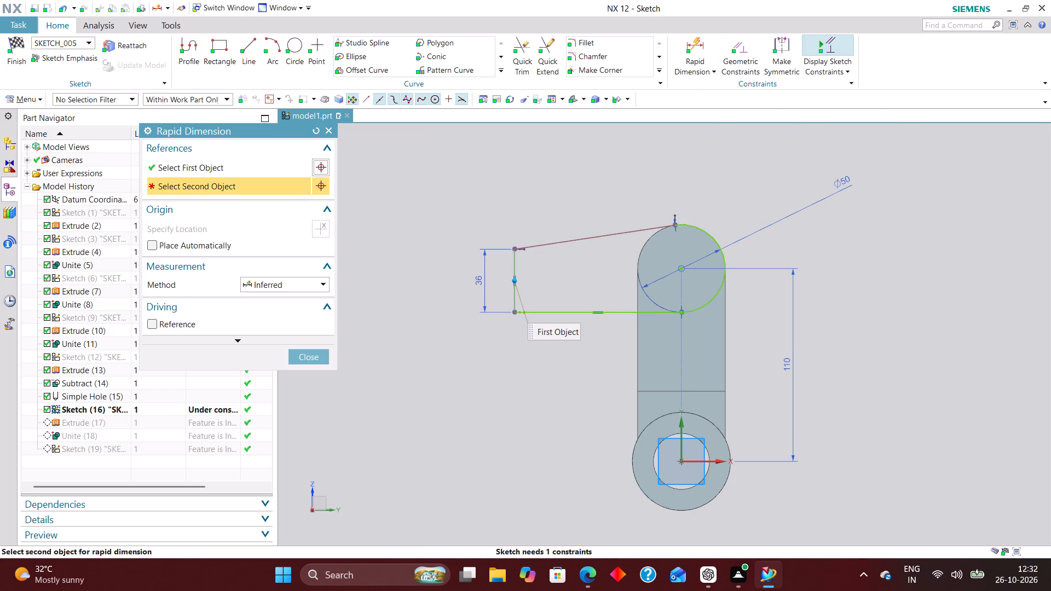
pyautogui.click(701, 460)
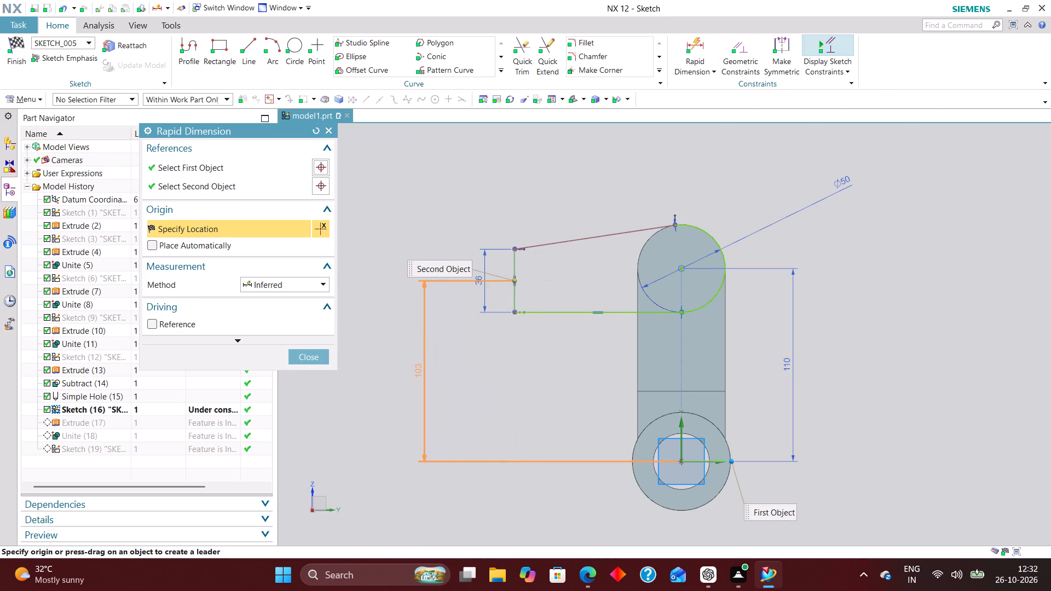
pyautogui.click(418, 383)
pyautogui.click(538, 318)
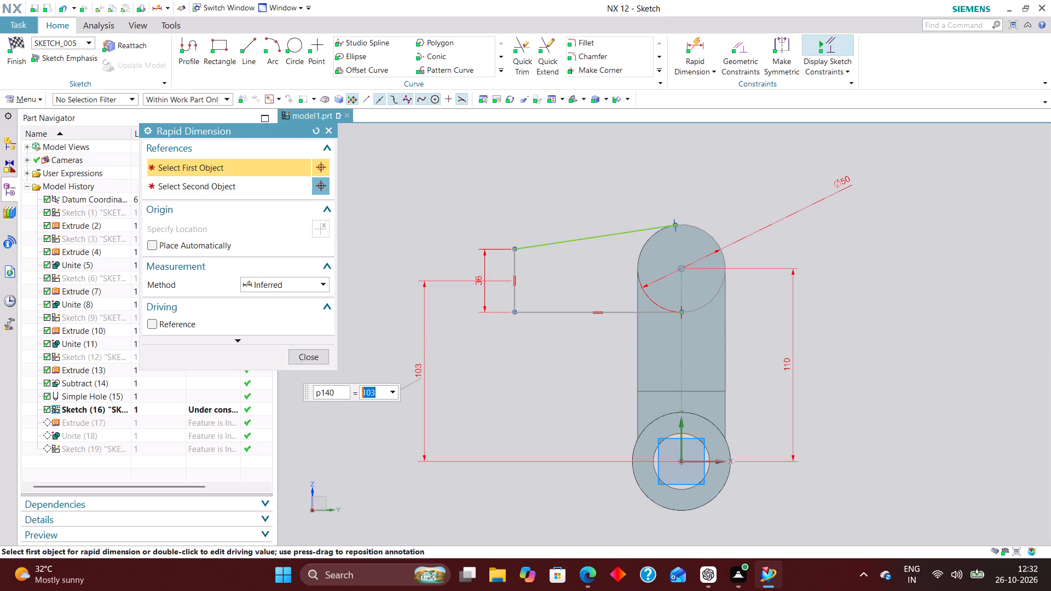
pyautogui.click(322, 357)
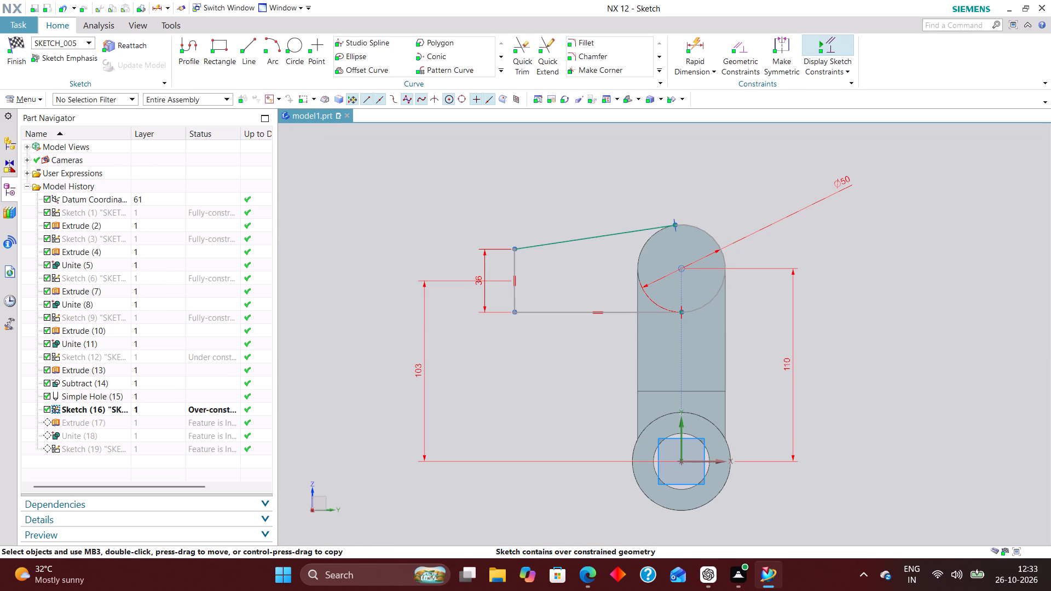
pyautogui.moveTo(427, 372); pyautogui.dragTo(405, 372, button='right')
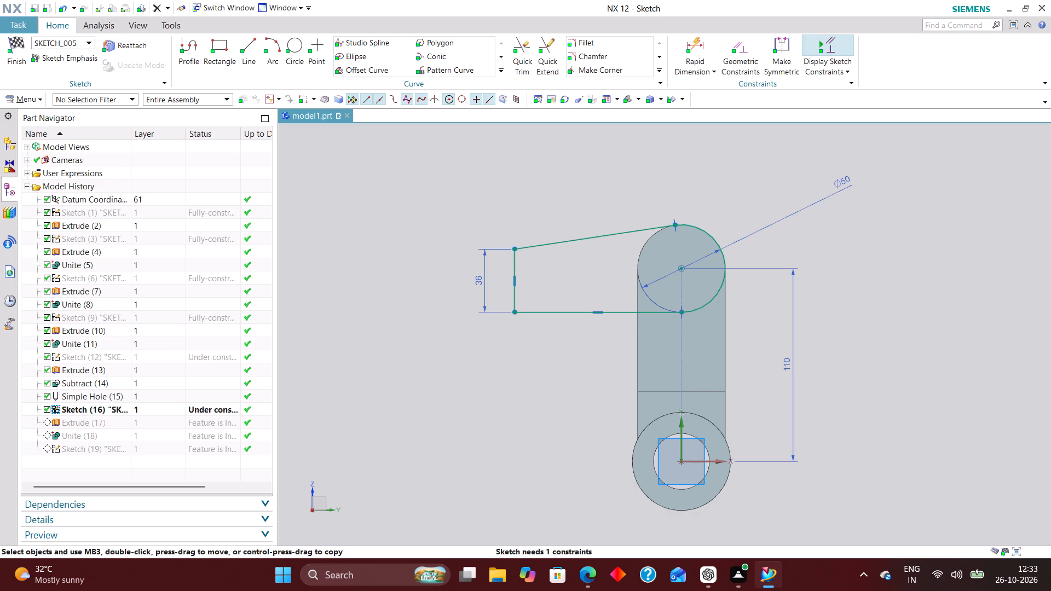
# Delete the lower horizontal line of the side arm's profile.
pyautogui.moveTo(631, 312); pyautogui.dragTo(526, 335, button='right')
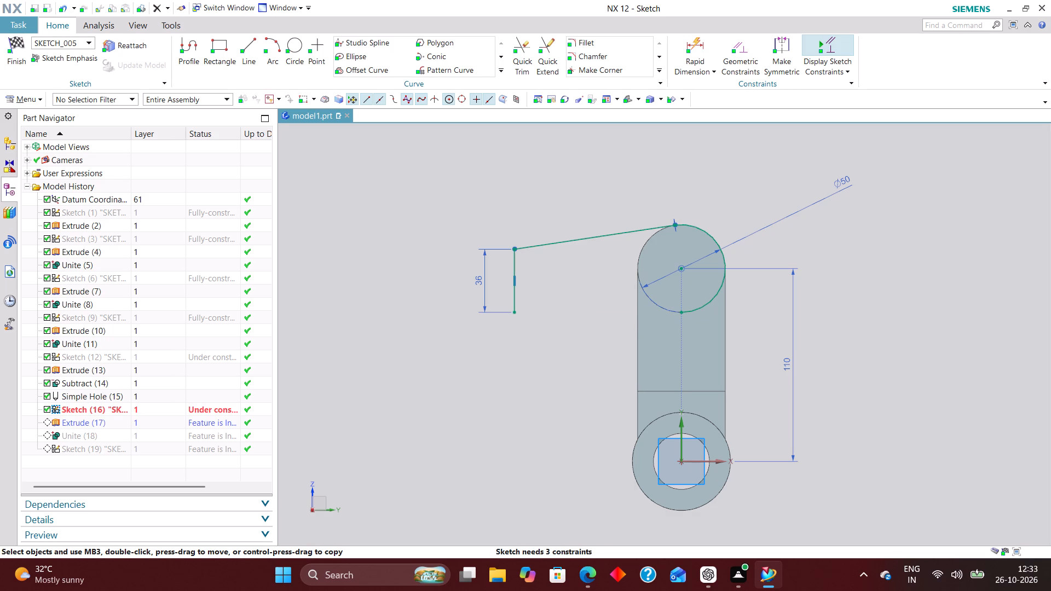
# Dimension the vertical distance from the sketch's horizontal axis to the 36 mm free-end line's midpoint and set it to 110 mm.
pyautogui.click(695, 49)
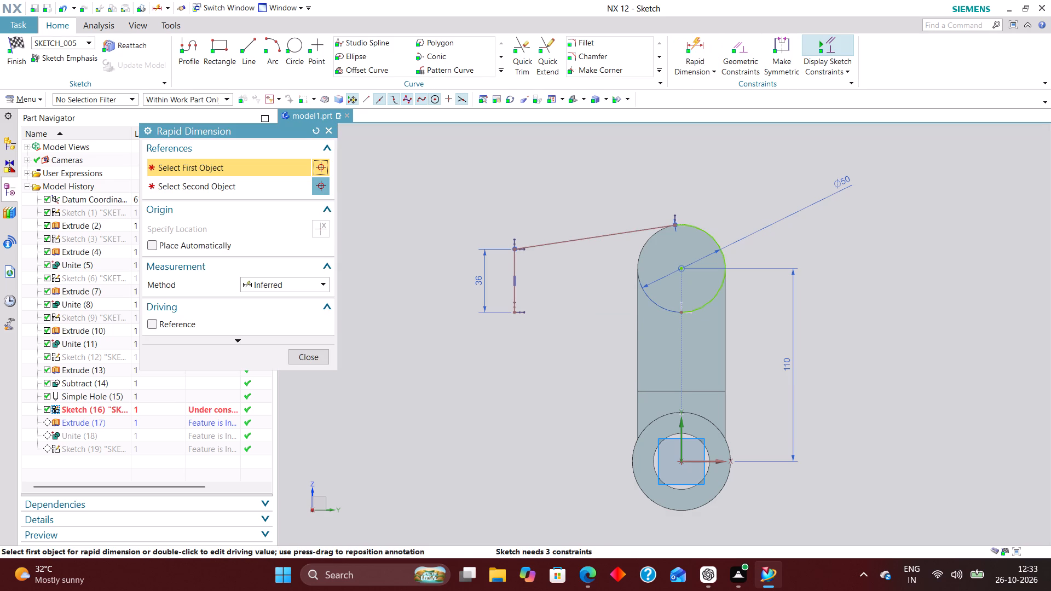
pyautogui.click(705, 460)
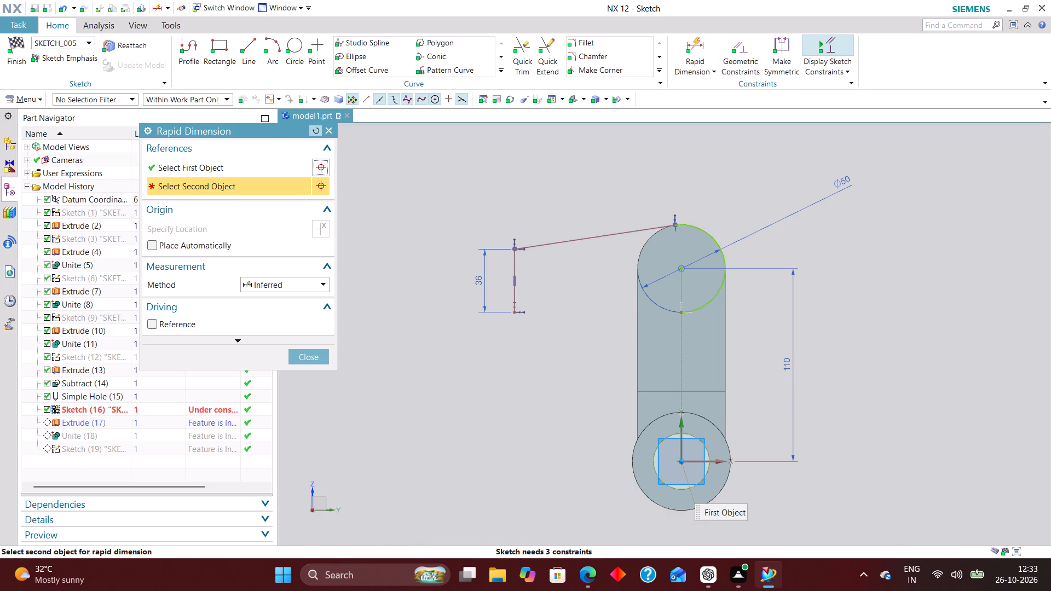
pyautogui.click(316, 135)
pyautogui.click(698, 45)
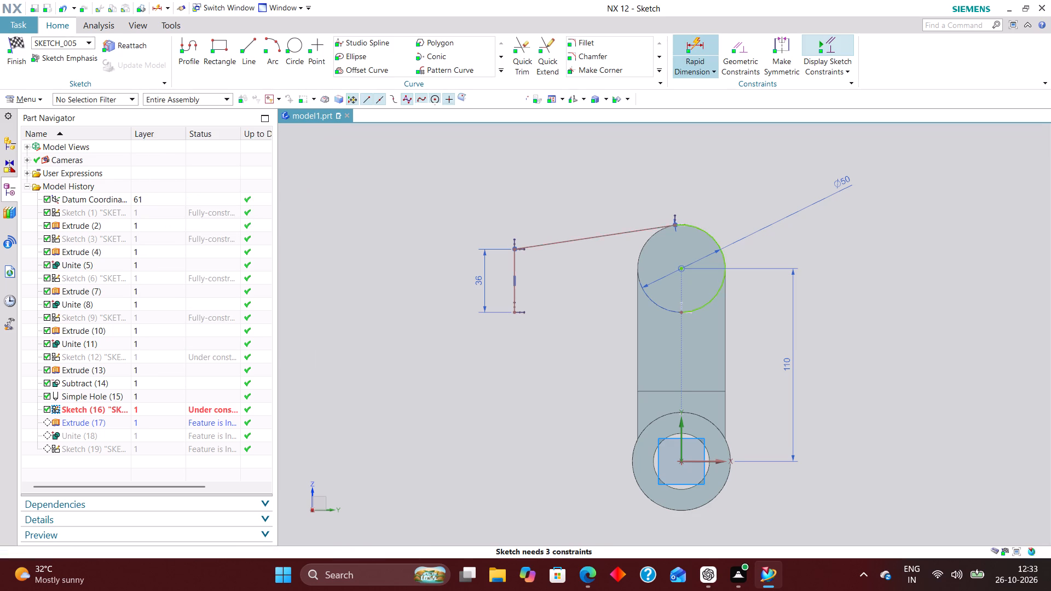
pyautogui.click(720, 460)
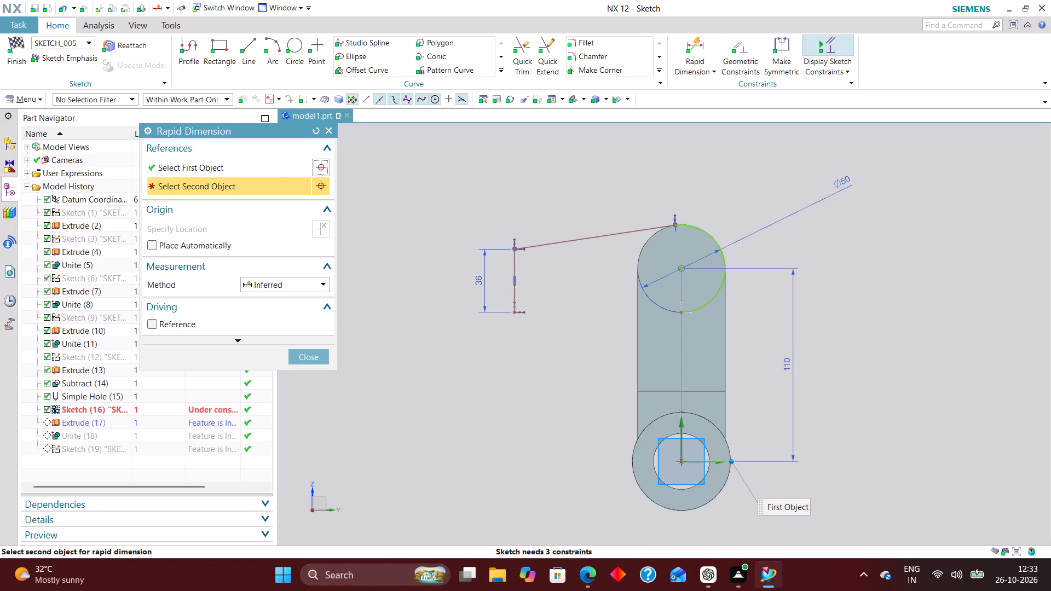
pyautogui.click(511, 282)
pyautogui.click(385, 351)
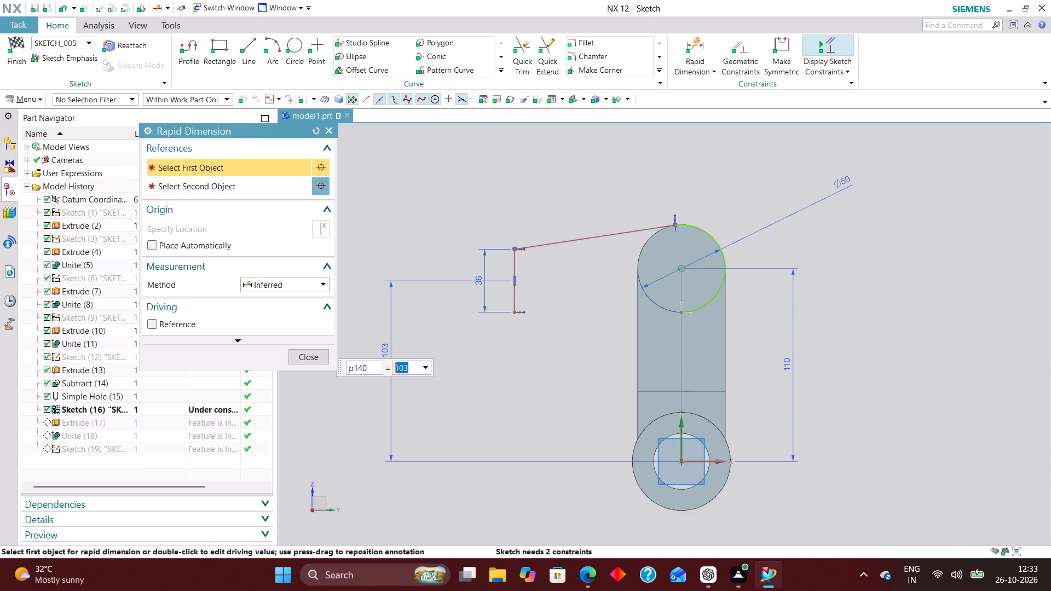
pyautogui.write('110')
pyautogui.press('Return')
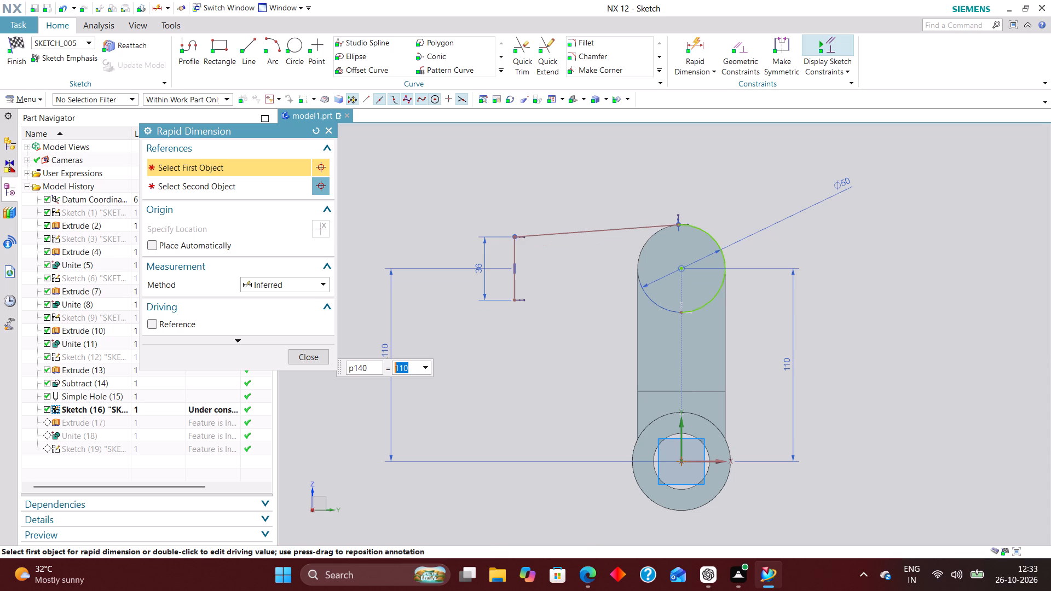
pyautogui.click(309, 357)
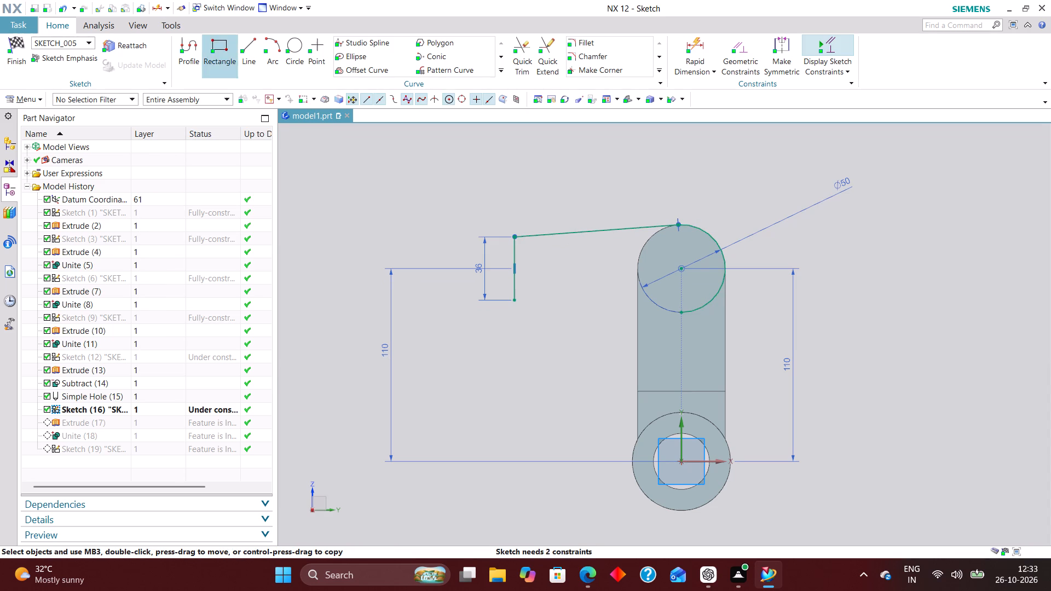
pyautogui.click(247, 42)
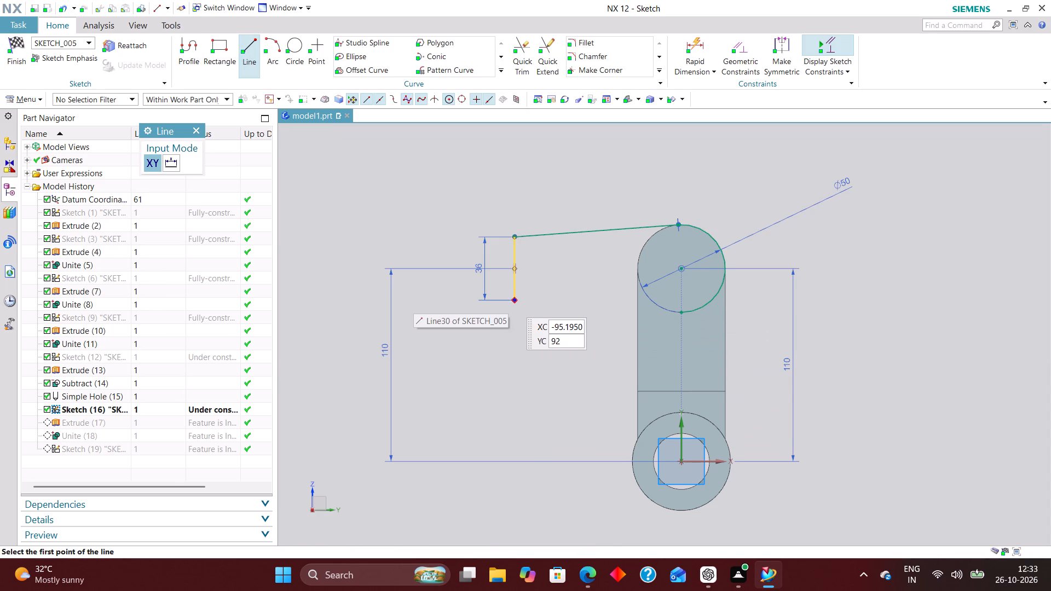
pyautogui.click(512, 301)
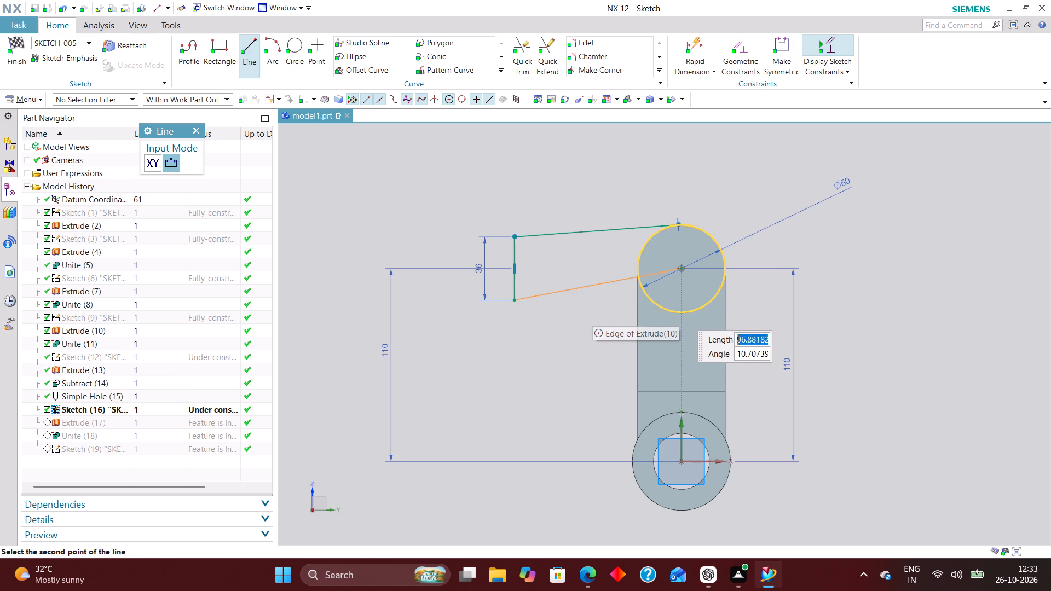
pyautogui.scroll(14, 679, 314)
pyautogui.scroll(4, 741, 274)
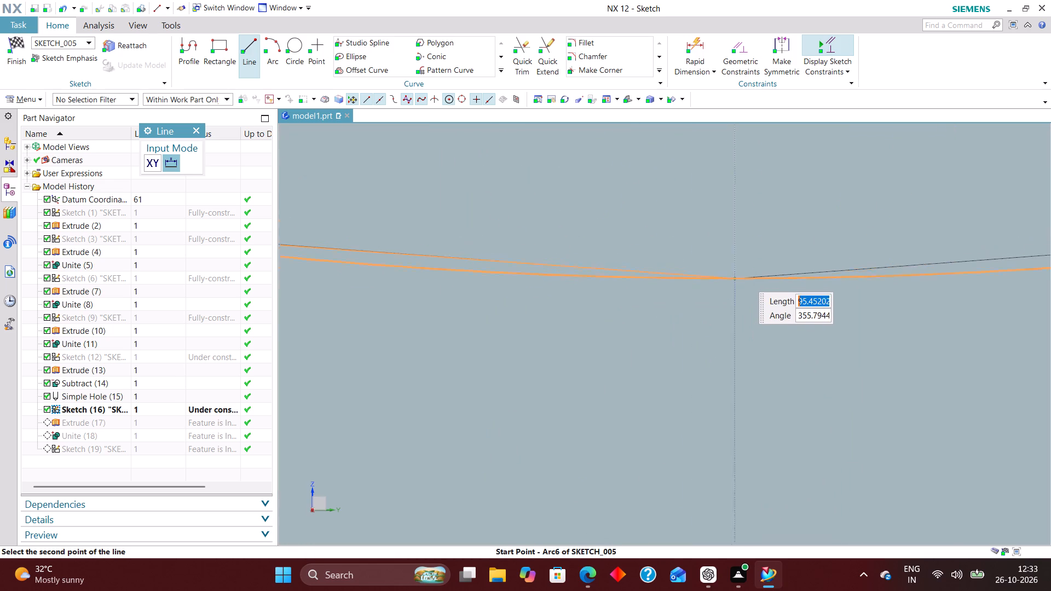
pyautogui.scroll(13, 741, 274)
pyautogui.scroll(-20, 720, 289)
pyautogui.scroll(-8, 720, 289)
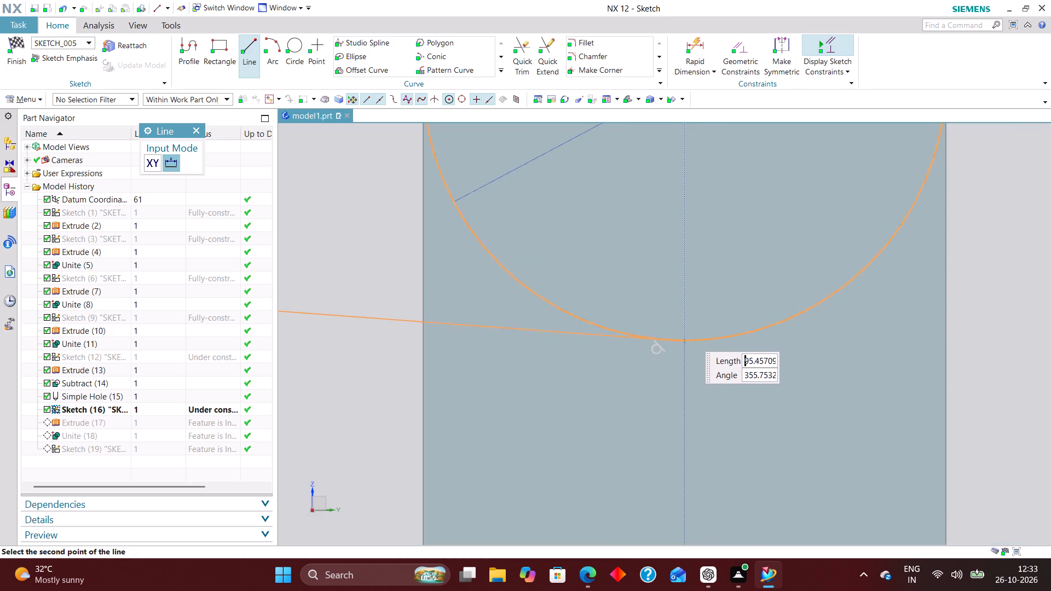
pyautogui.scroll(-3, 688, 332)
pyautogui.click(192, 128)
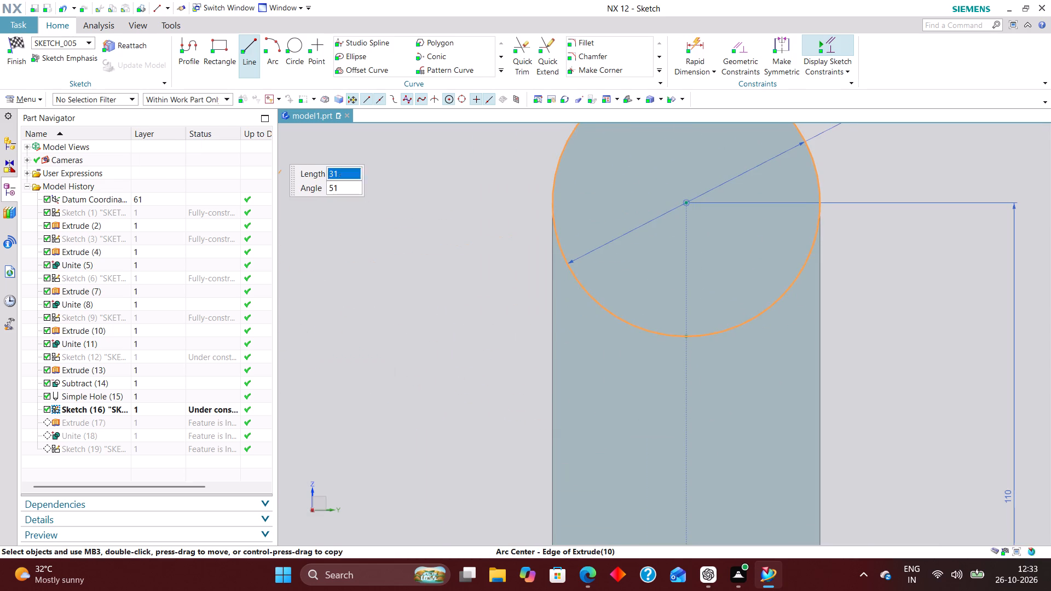
# Hide the solid body so only the side arm's profile curves are displayed.
pyautogui.moveTo(660, 253); pyautogui.dragTo(659, 387, button='right')
pyautogui.scroll(-6, 679, 320)
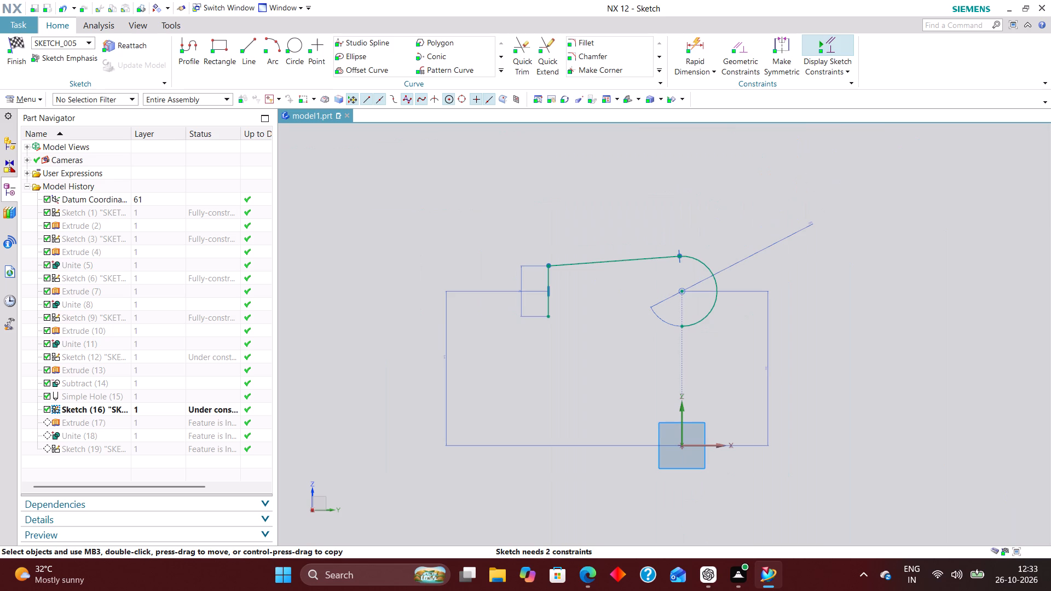
# Close the profile with a line from the free-end line's lower endpoint tangent to the arc's lower end, and finish the sketch.
pyautogui.click(245, 45)
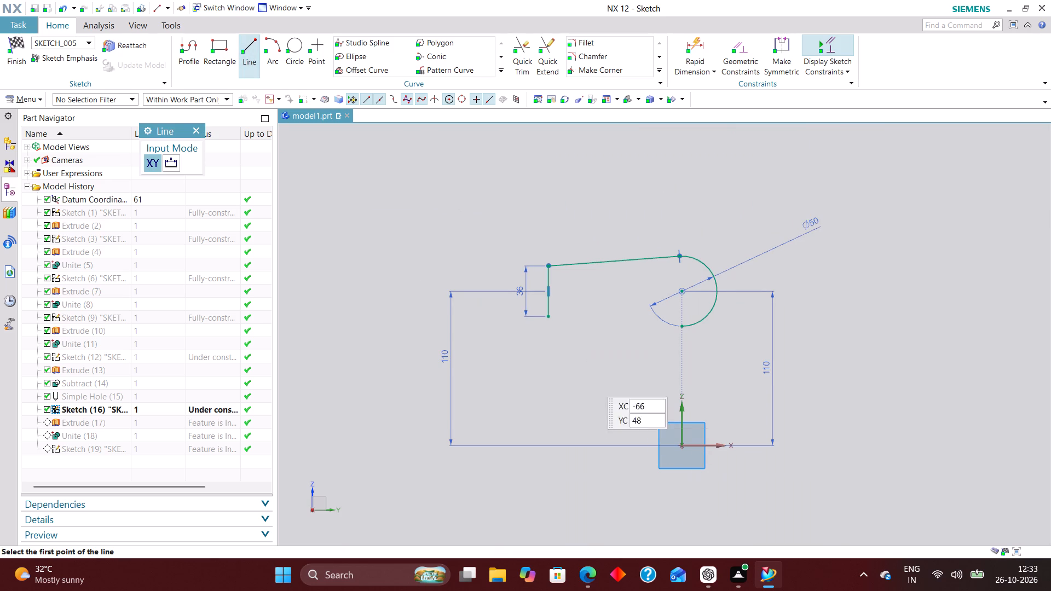
pyautogui.scroll(3, 541, 332)
pyautogui.click(555, 303)
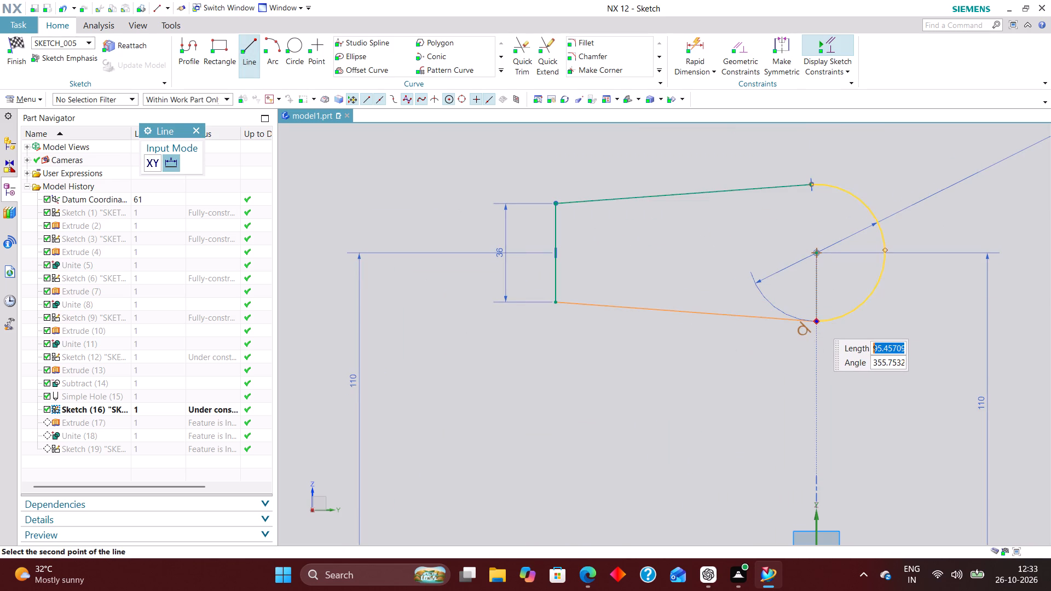
pyautogui.click(816, 321)
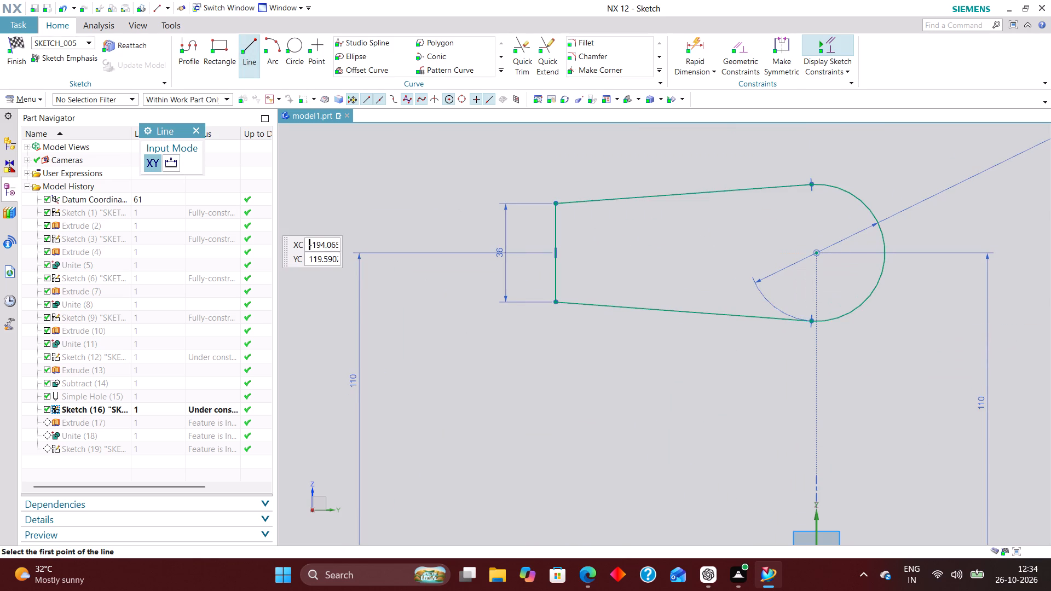
pyautogui.click(193, 130)
pyautogui.scroll(-3, 584, 183)
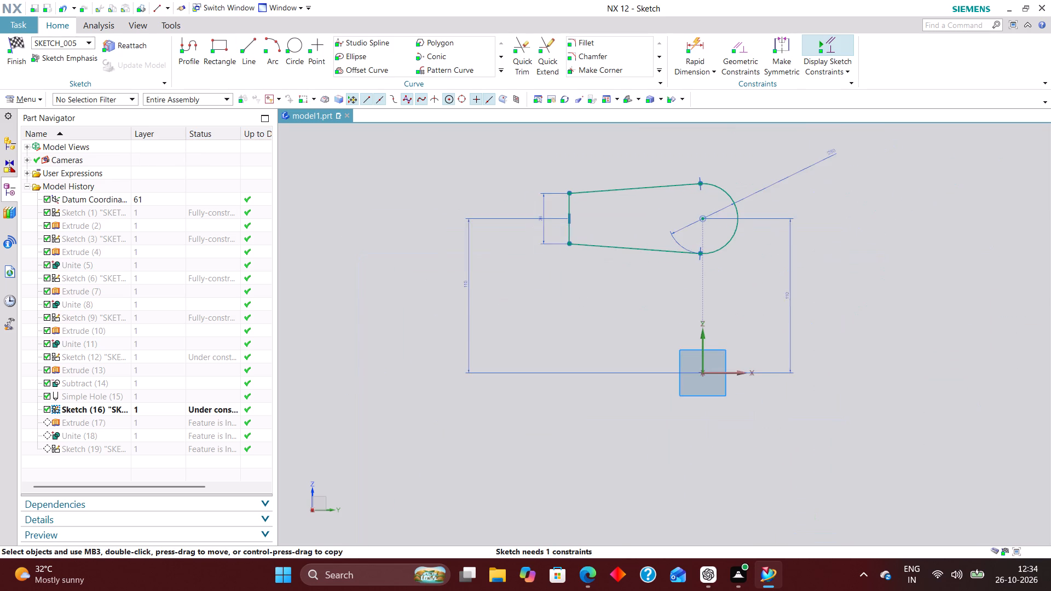
pyautogui.click(18, 42)
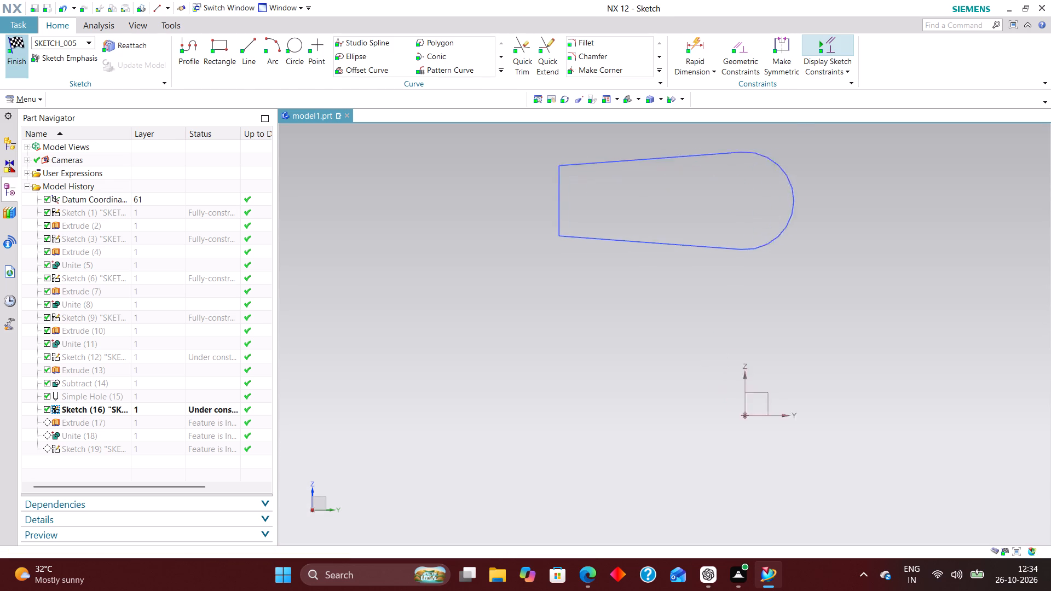
pyautogui.scroll(-3, 193, 310)
# Show the solid body again from the side arm's extrude feature.
pyautogui.rightClick(94, 421)
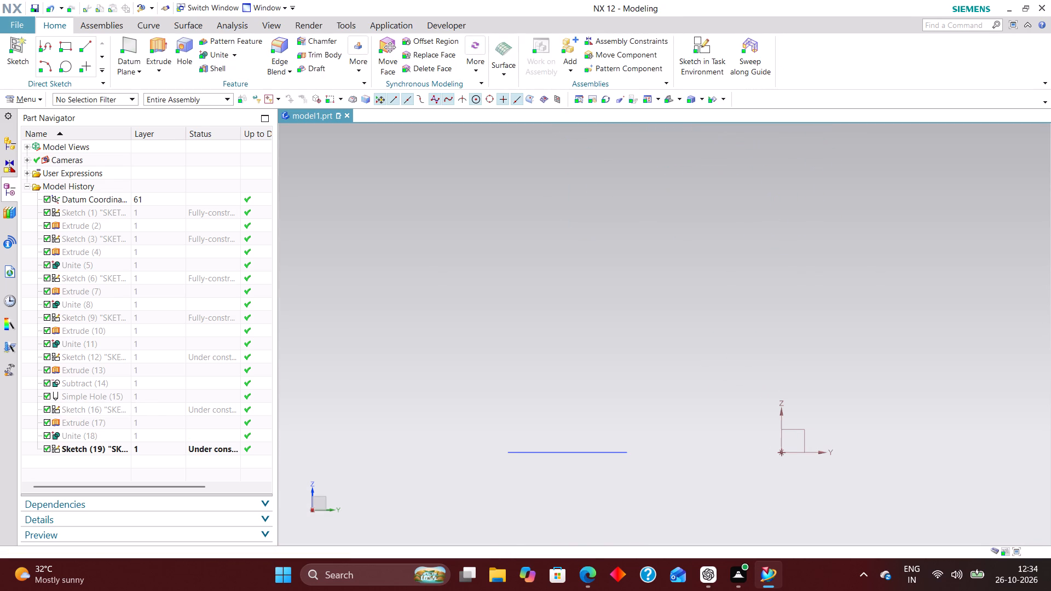
pyautogui.click(145, 117)
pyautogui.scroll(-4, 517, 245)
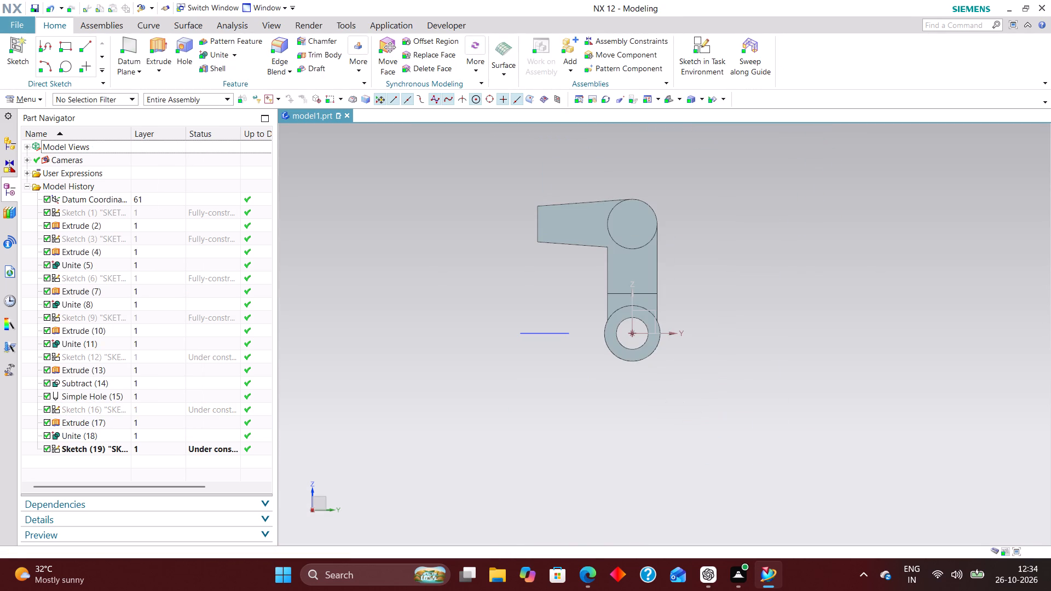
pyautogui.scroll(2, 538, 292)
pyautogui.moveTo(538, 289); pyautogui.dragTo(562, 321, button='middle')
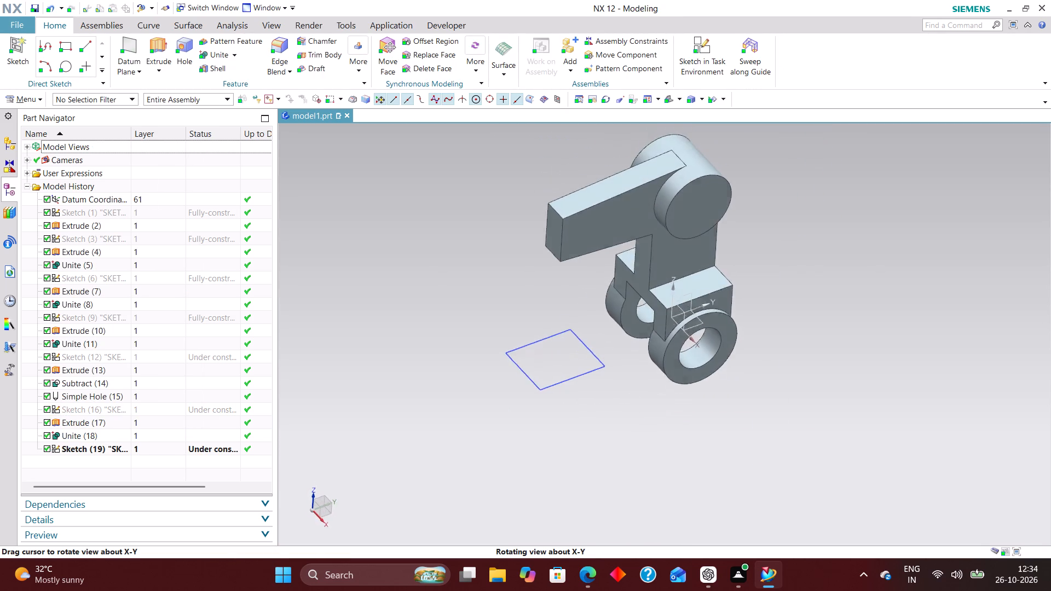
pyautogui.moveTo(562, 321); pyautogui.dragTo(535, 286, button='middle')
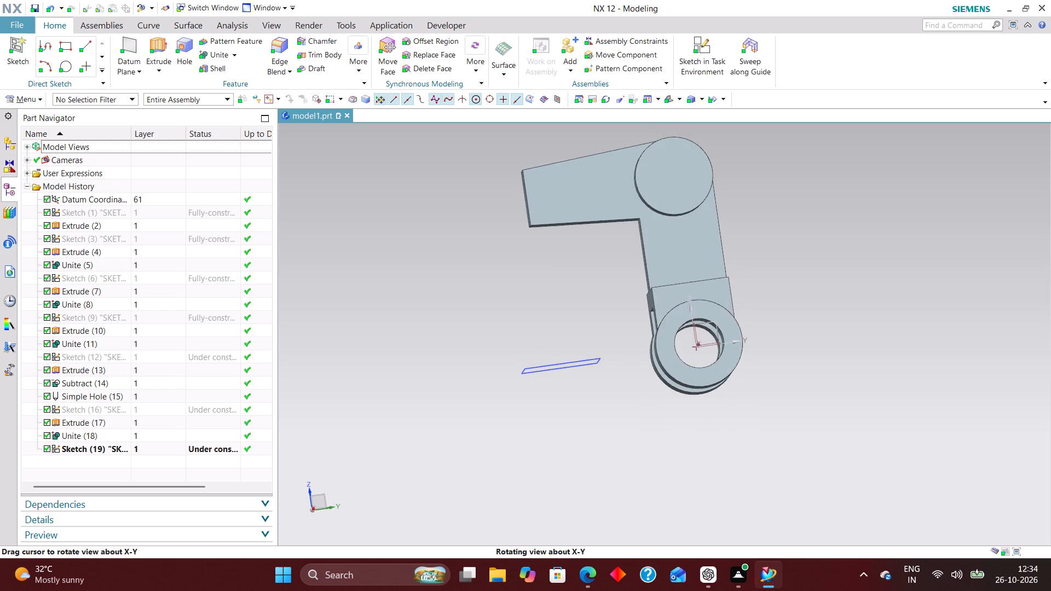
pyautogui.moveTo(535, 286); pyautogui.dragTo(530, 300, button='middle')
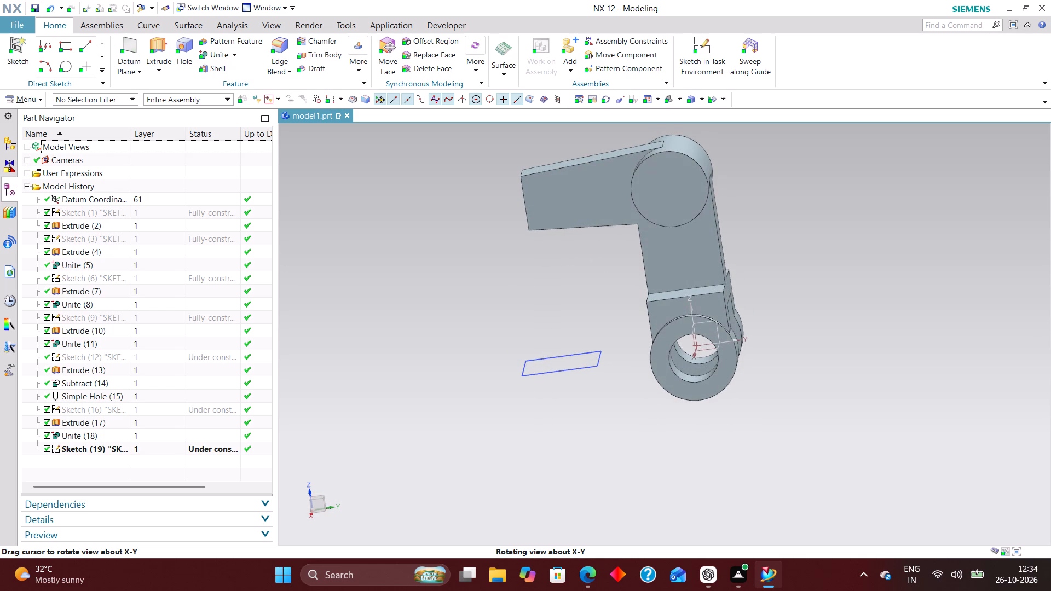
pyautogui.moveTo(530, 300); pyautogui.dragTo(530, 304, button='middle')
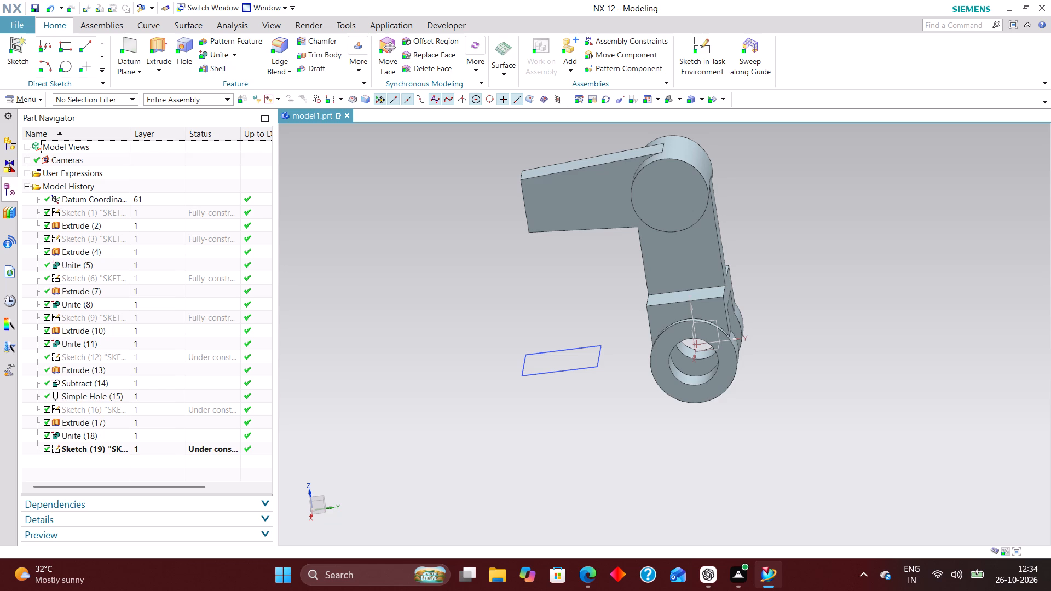
# Extrude the rectangle sketch below the side arm's free end from 94 mm to 128 mm as a separate body, with no Boolean.
pyautogui.moveTo(542, 291); pyautogui.dragTo(567, 281, button='middle')
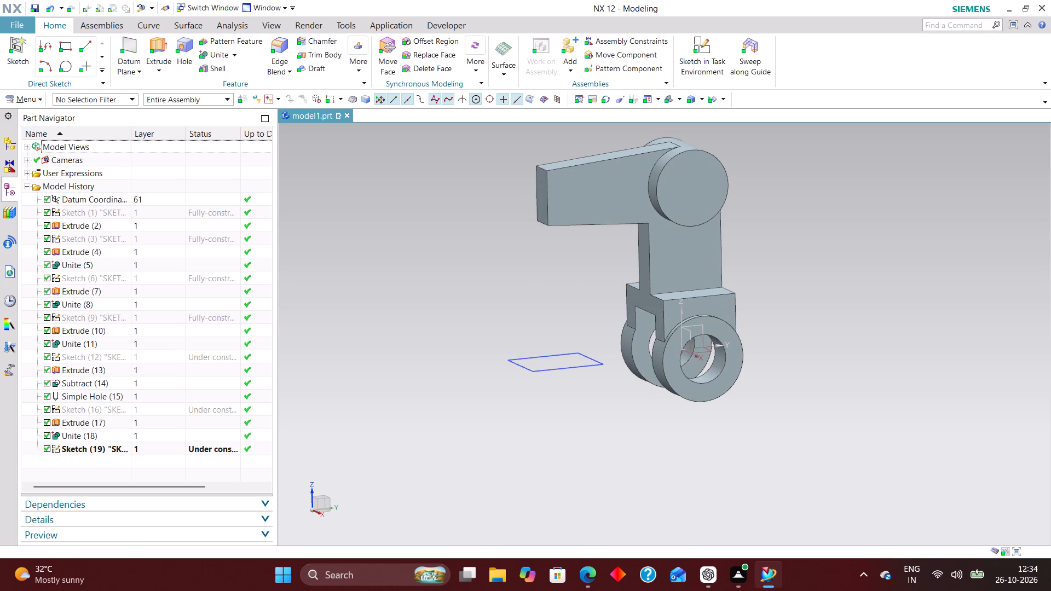
pyautogui.click(149, 43)
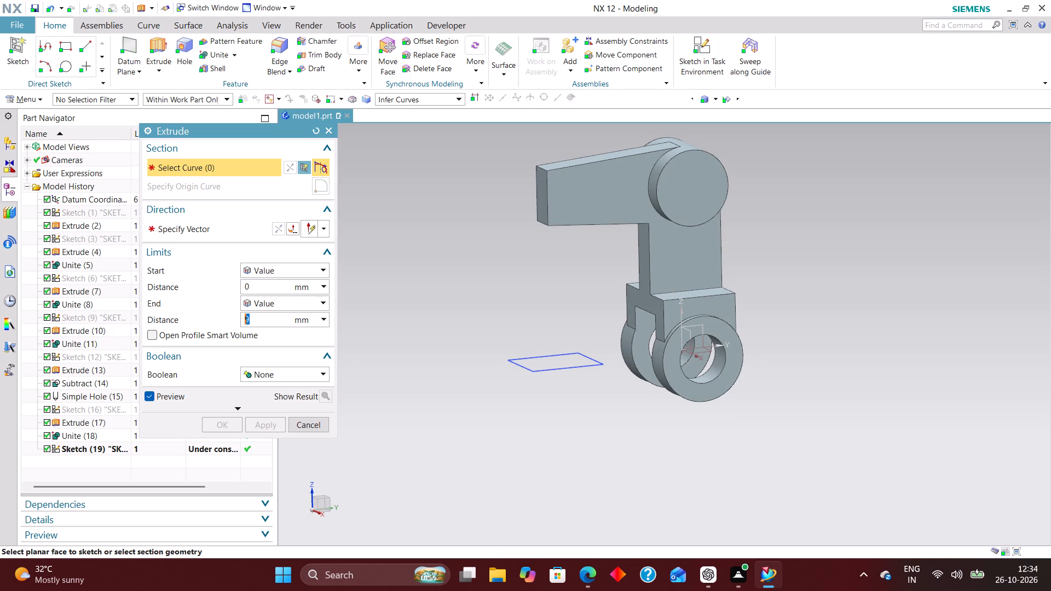
pyautogui.click(560, 367)
pyautogui.moveTo(552, 347); pyautogui.dragTo(551, 264)
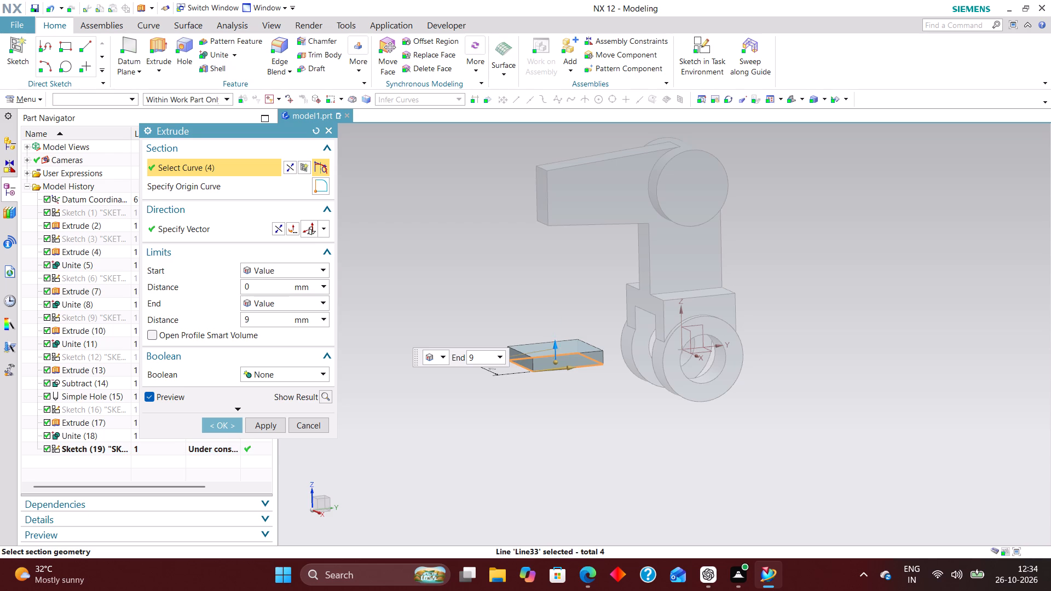
pyautogui.moveTo(551, 264); pyautogui.dragTo(555, 165)
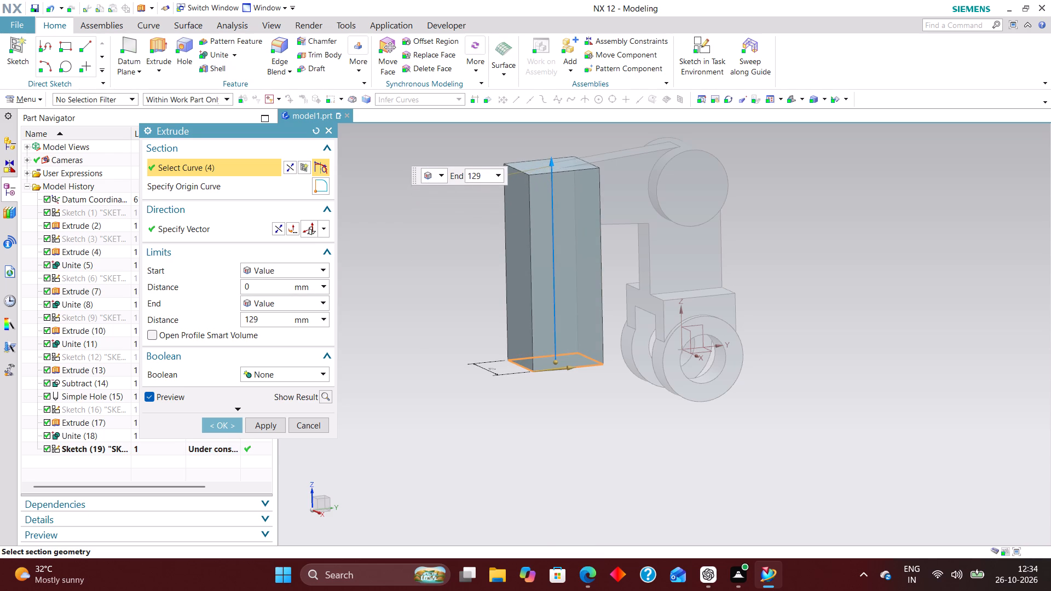
pyautogui.moveTo(555, 165); pyautogui.dragTo(555, 166)
pyautogui.moveTo(556, 362); pyautogui.dragTo(546, 230)
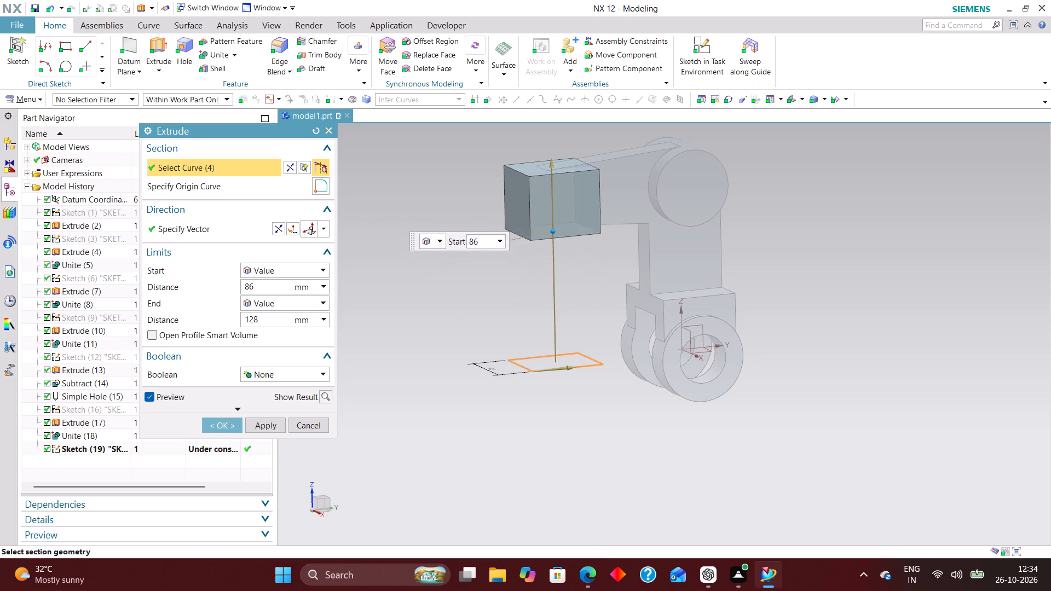
pyautogui.moveTo(546, 230); pyautogui.dragTo(546, 219)
pyautogui.click(221, 424)
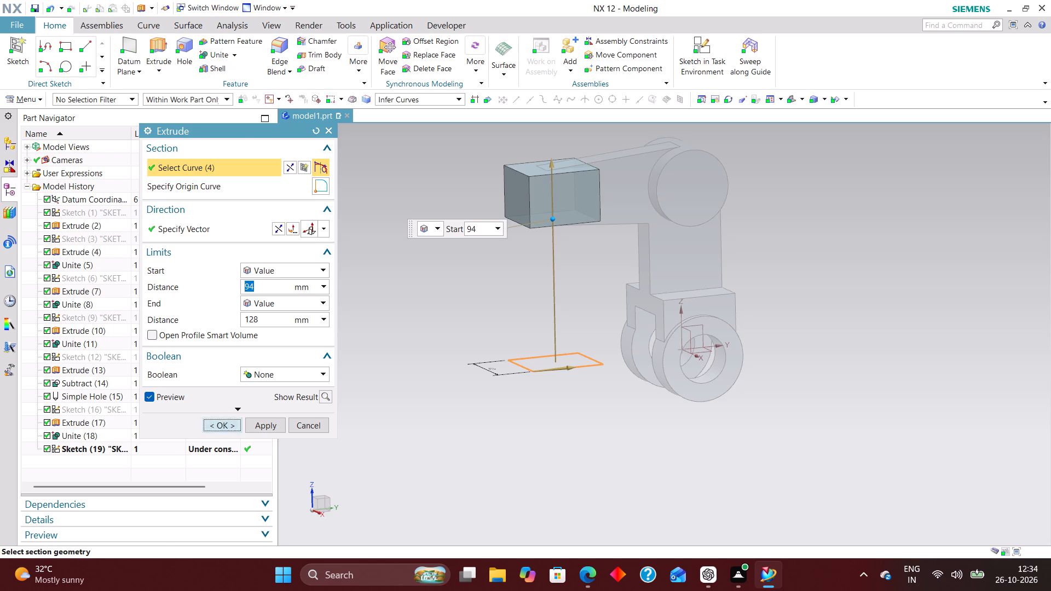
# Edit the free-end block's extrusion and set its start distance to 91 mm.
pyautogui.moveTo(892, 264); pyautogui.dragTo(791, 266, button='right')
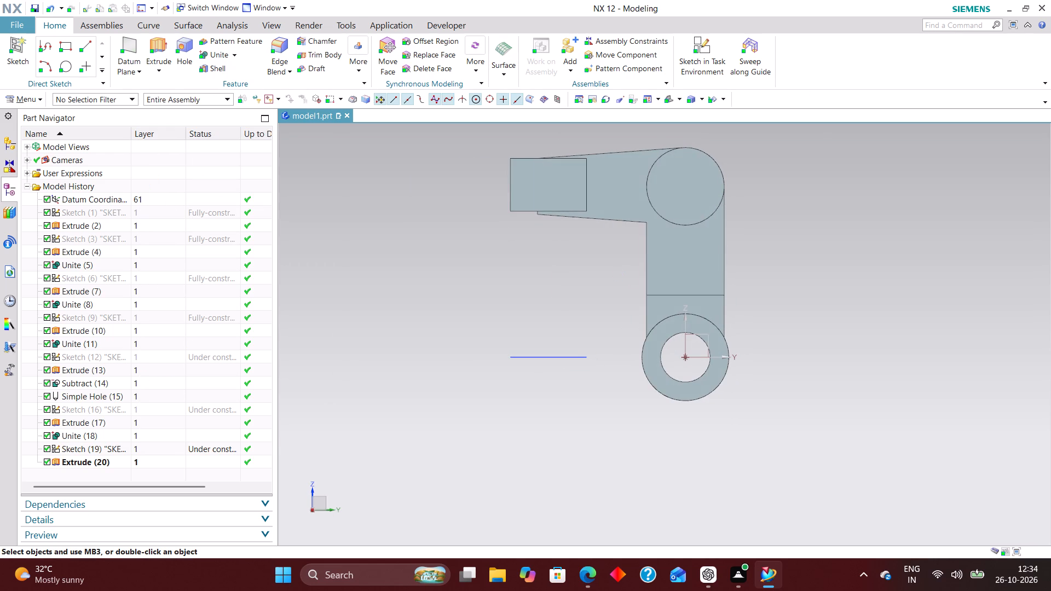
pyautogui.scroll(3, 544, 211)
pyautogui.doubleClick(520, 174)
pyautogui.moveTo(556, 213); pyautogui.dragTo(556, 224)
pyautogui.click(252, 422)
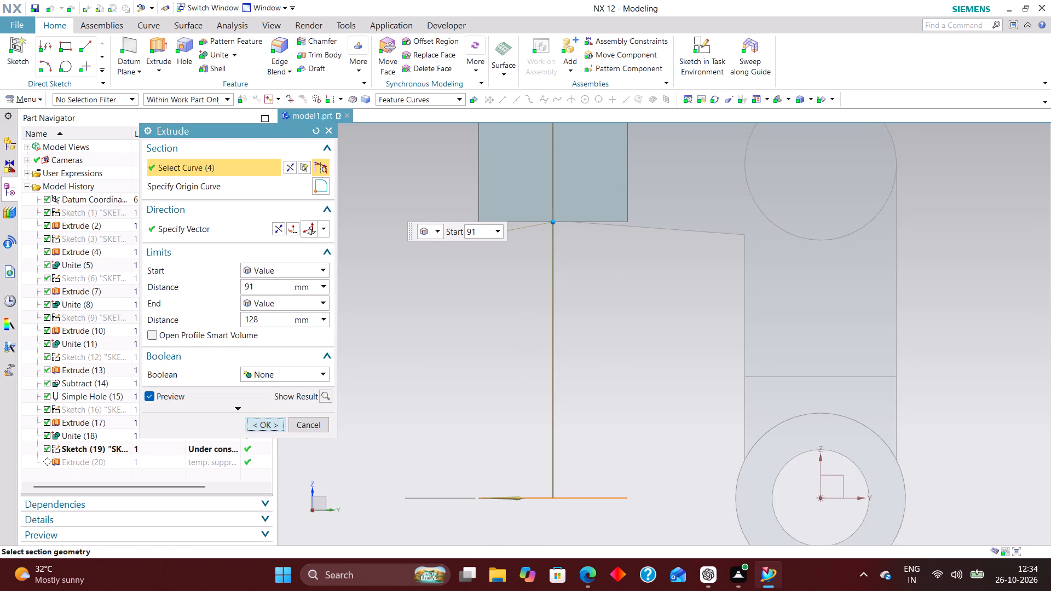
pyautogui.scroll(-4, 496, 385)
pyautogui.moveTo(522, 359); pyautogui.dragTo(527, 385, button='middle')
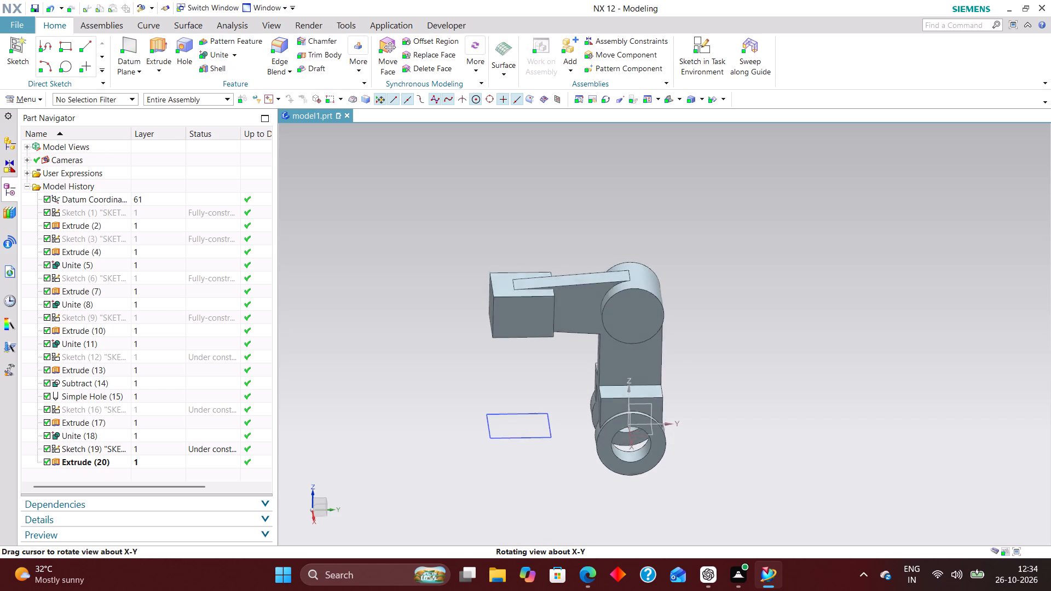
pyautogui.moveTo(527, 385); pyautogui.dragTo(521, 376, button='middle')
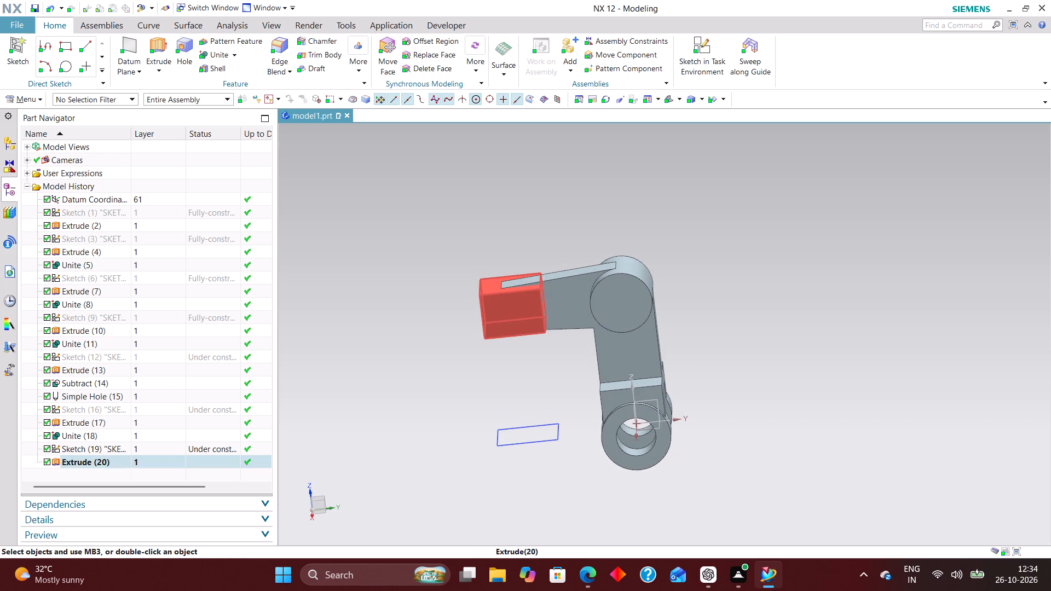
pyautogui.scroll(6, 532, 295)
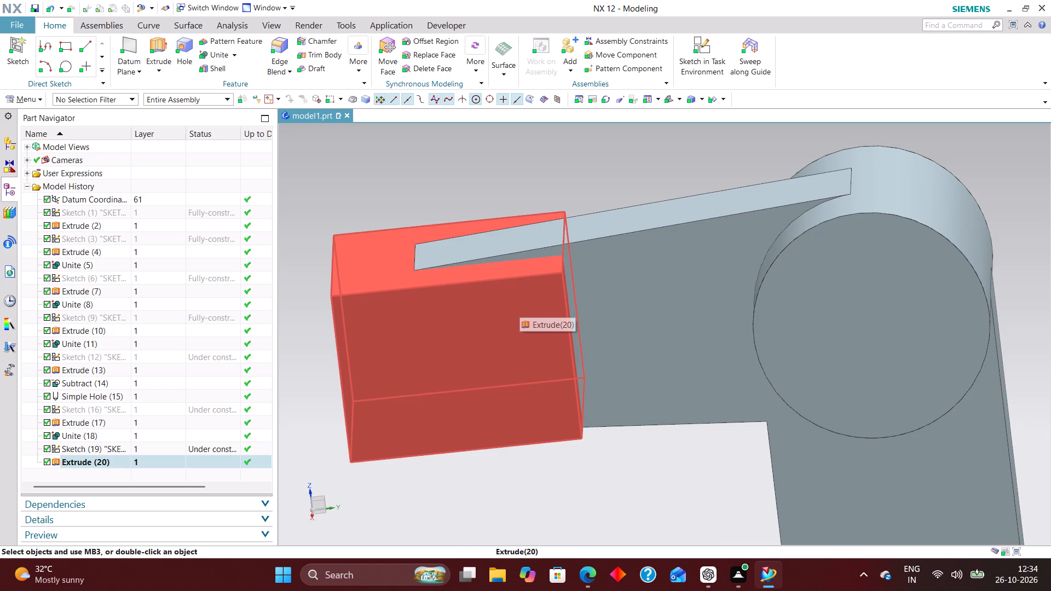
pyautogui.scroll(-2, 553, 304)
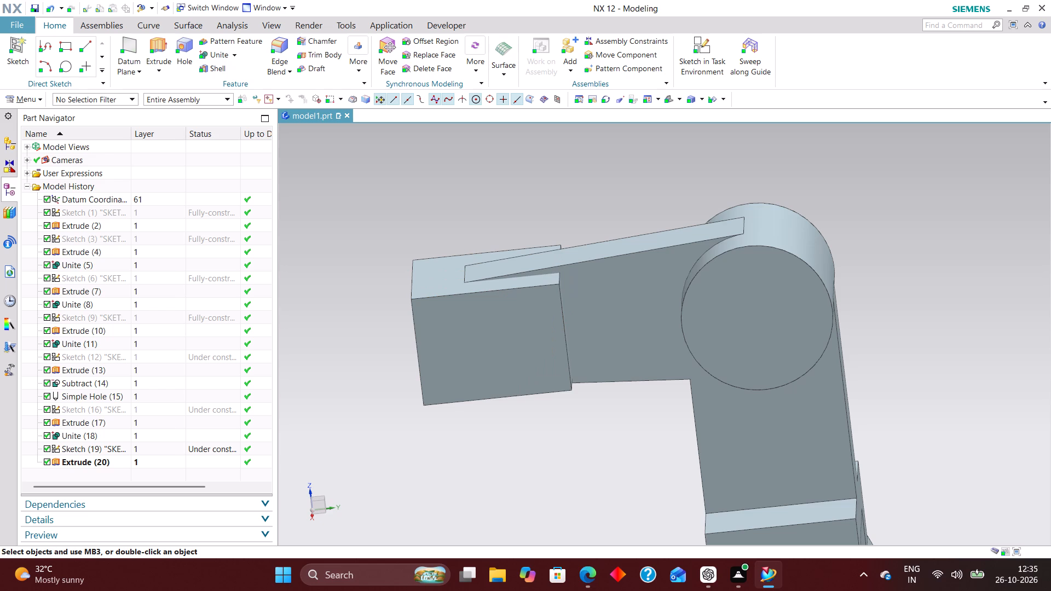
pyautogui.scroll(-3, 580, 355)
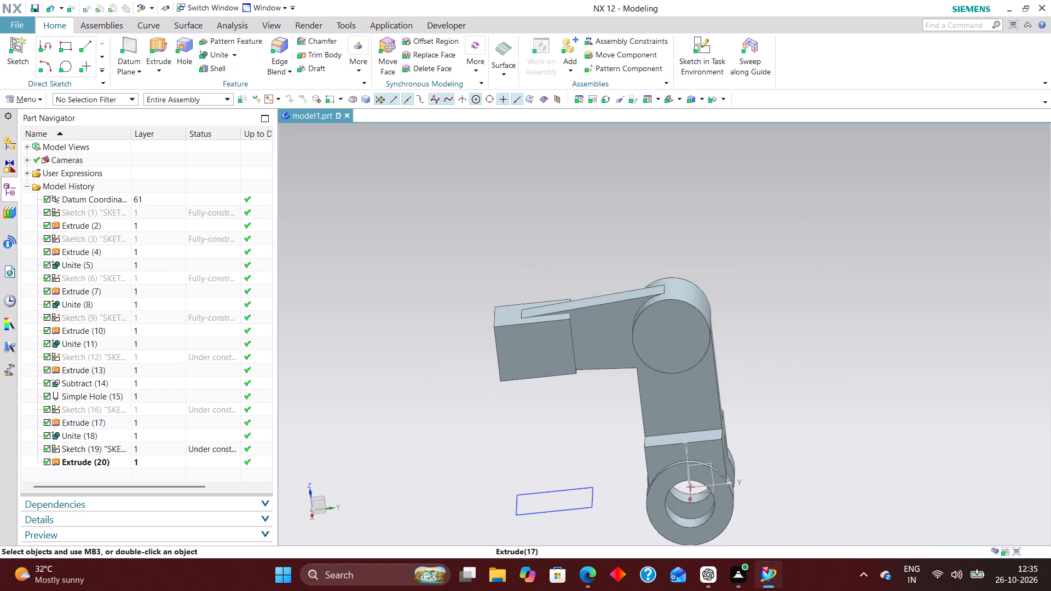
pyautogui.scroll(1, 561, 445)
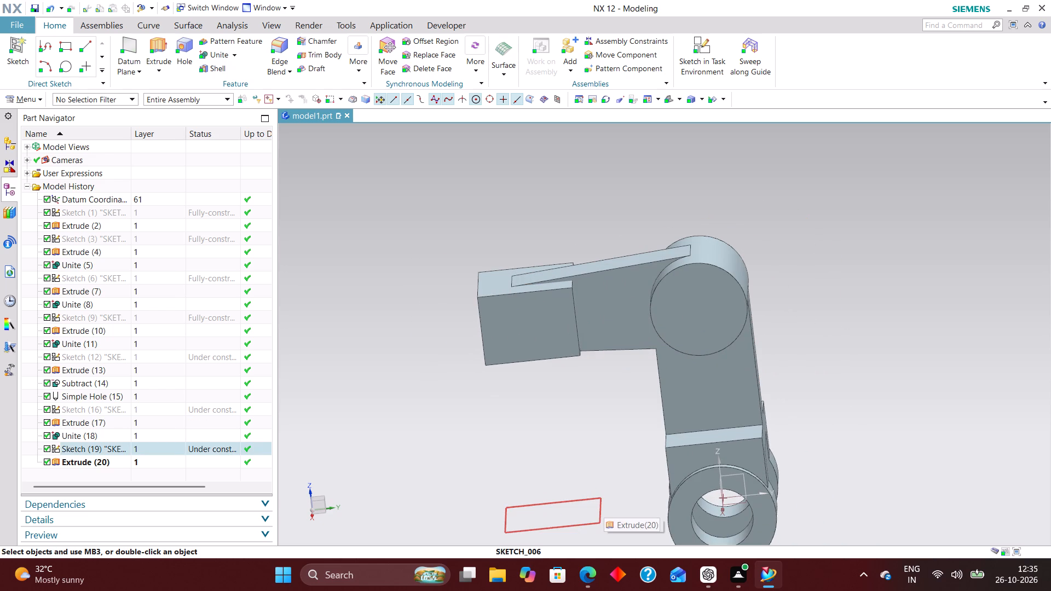
# Reopen the side arm's profile sketch and apply a horizontal constraint to its upper tapered line.
pyautogui.click(118, 407)
pyautogui.rightClick(118, 407)
pyautogui.click(174, 118)
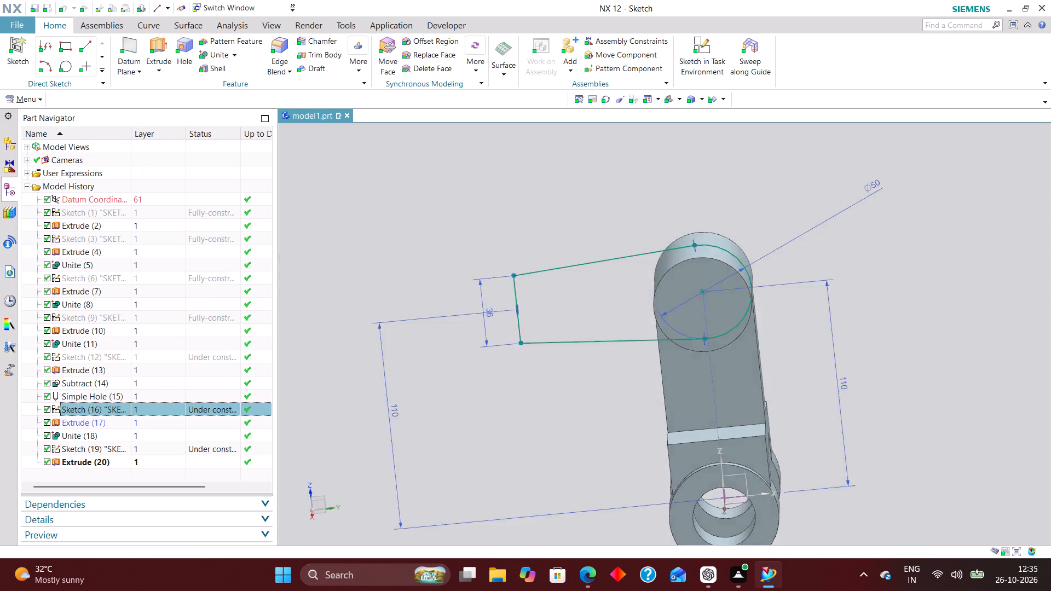
pyautogui.click(743, 53)
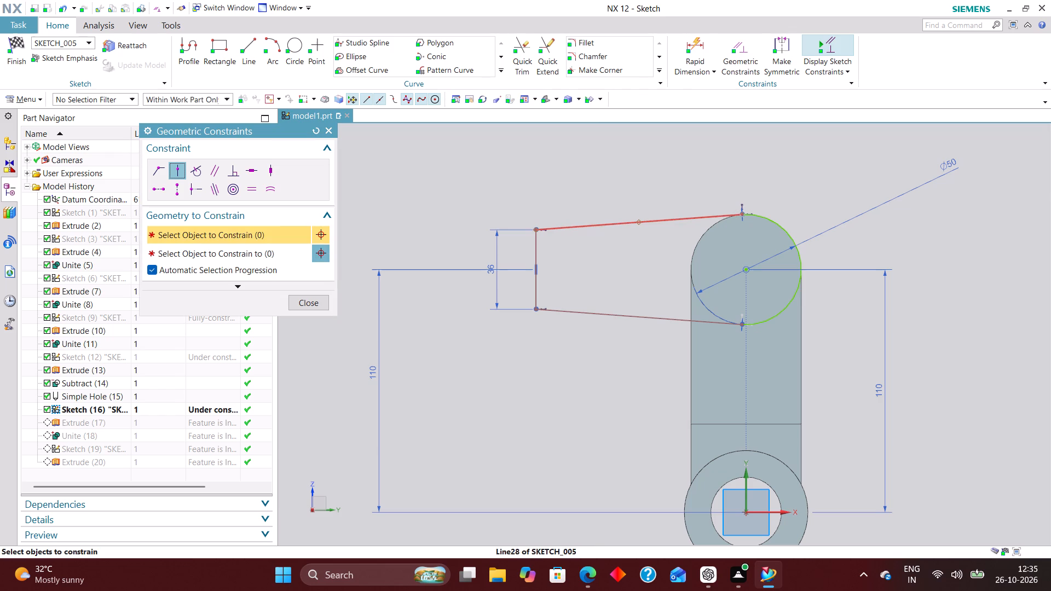
pyautogui.click(249, 174)
pyautogui.click(655, 217)
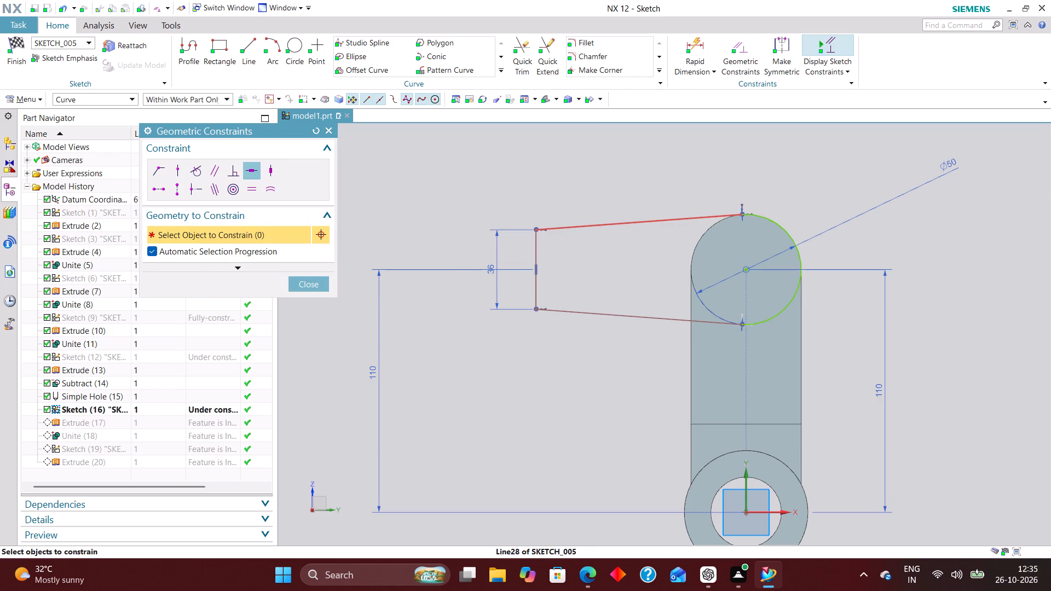
pyautogui.click(522, 322)
pyautogui.click(301, 277)
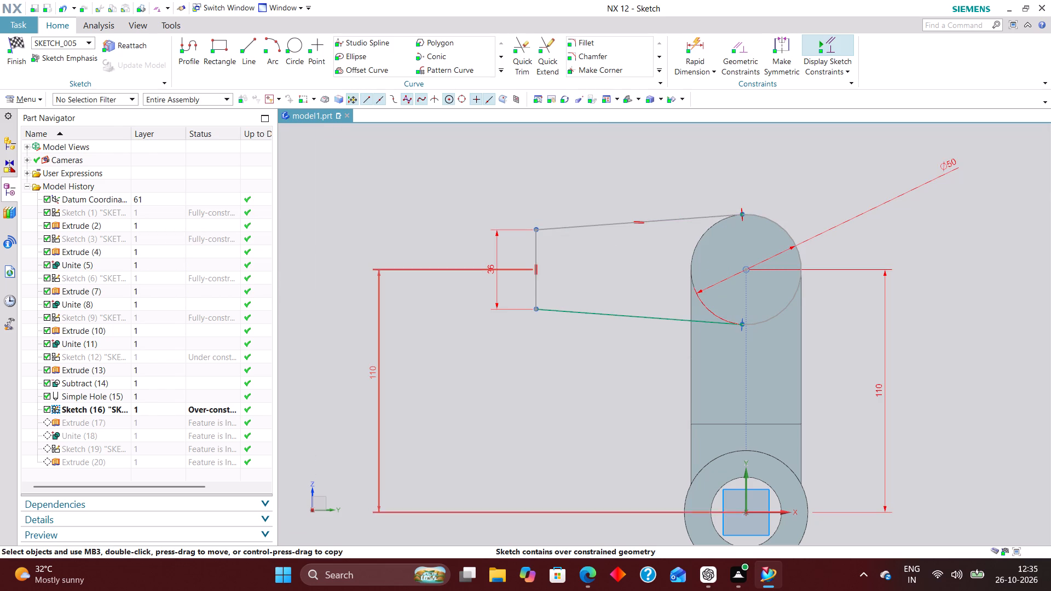
# Delete the 36 mm free-end dimension from the side arm's profile and finish the sketch.
pyautogui.moveTo(501, 287); pyautogui.dragTo(475, 288, button='right')
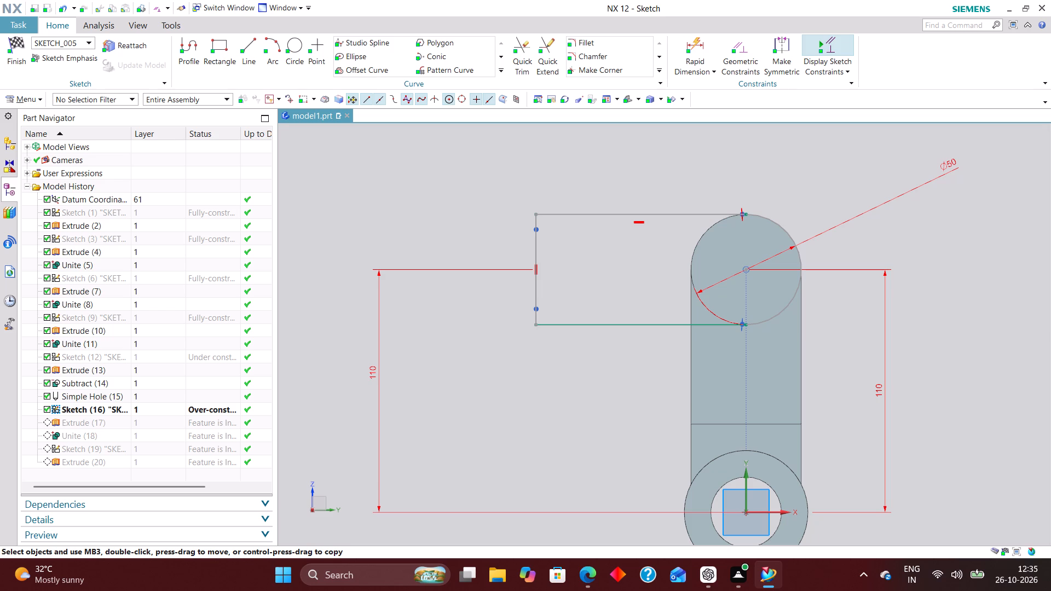
pyautogui.click(23, 45)
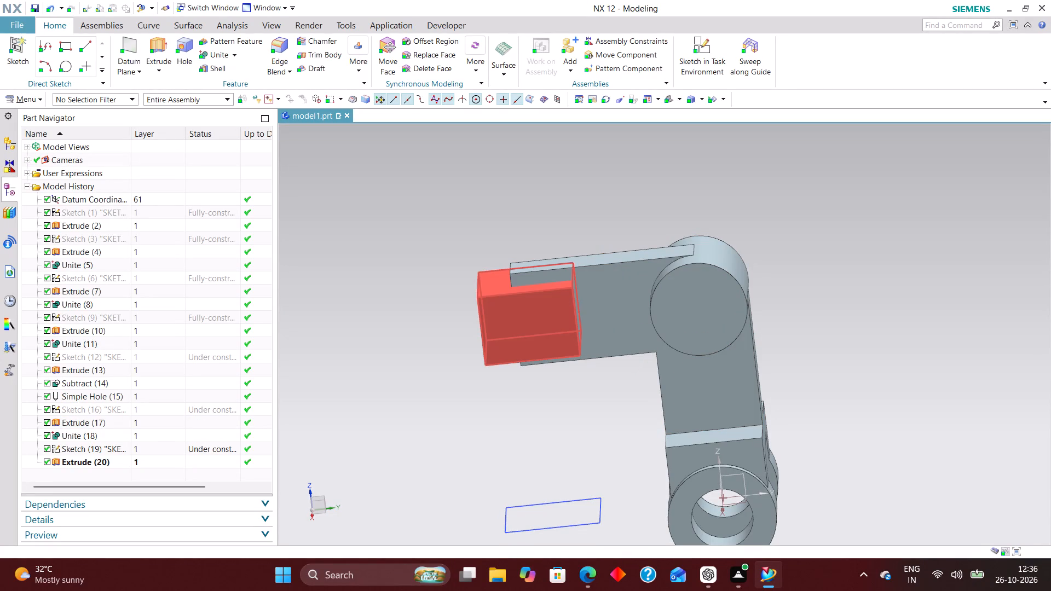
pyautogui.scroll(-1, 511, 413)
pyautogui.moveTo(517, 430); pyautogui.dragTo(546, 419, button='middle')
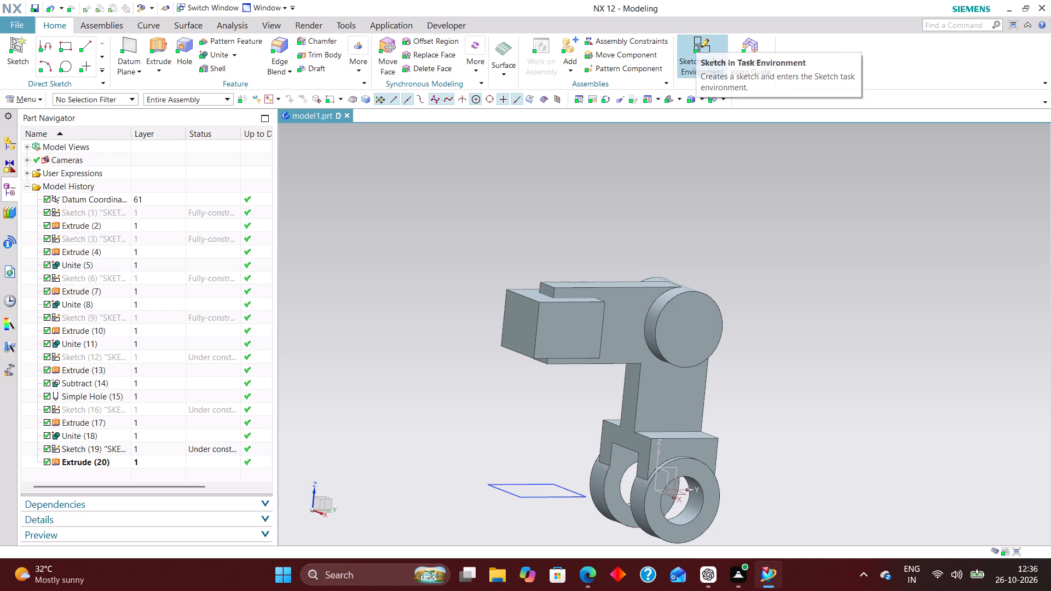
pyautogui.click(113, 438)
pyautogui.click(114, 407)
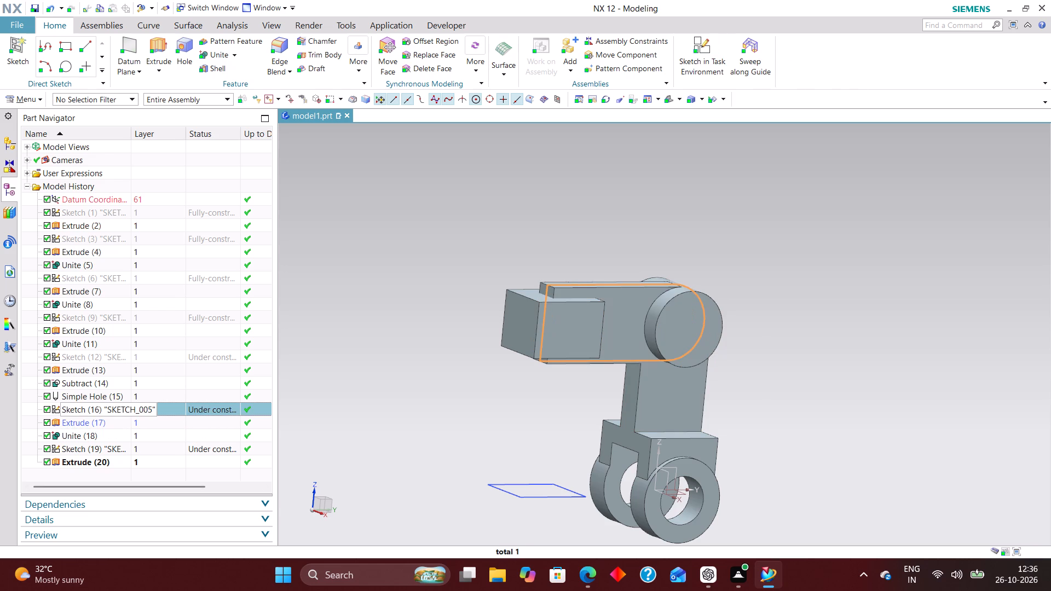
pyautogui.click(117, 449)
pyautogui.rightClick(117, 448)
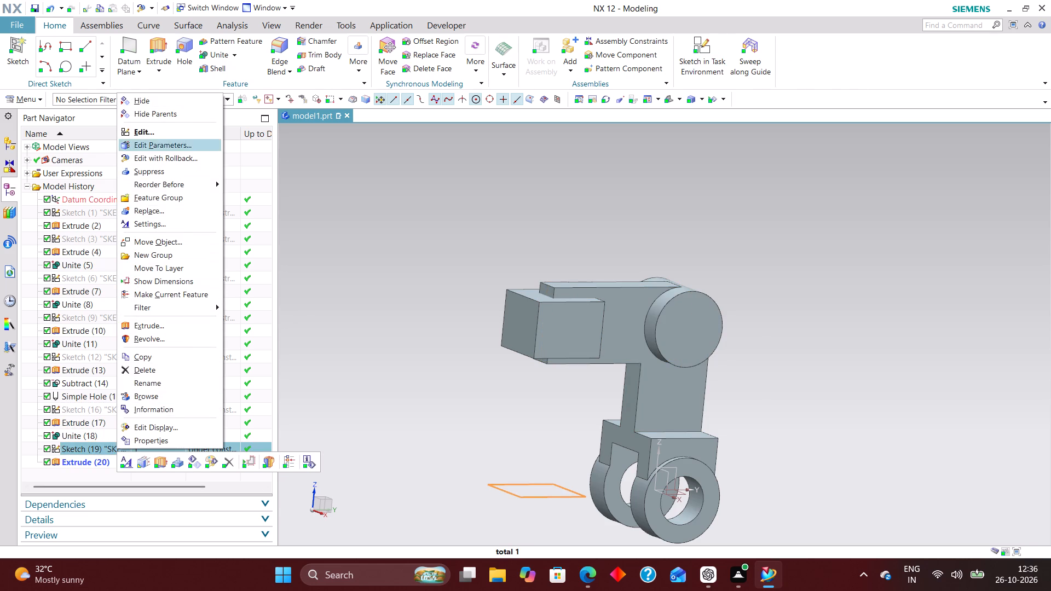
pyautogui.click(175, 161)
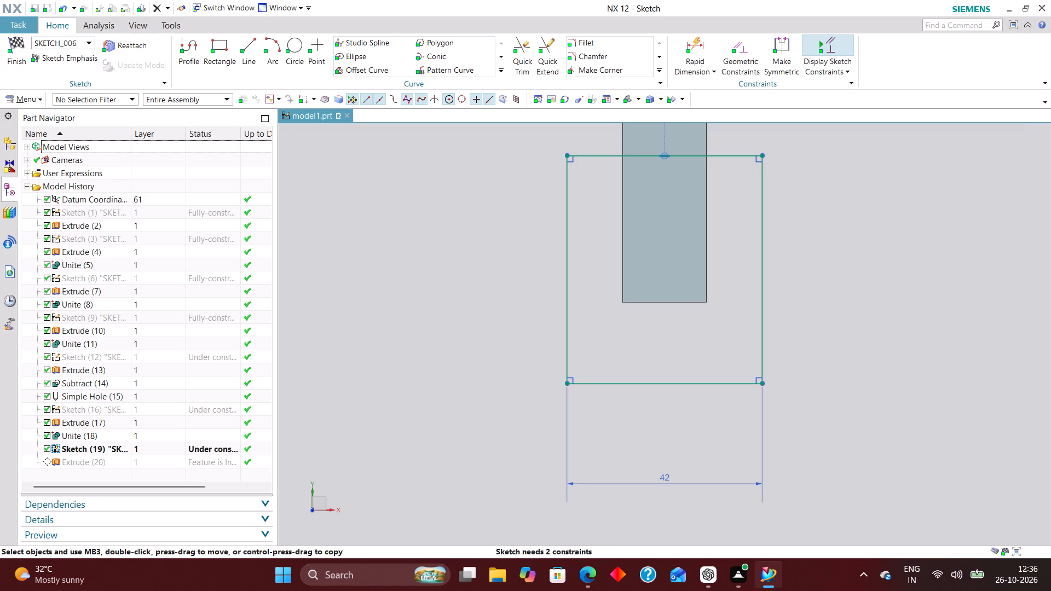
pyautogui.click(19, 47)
# Edit the free-end block's extrusion to start at 85 mm and end at 135 mm, matching the side arm's lower and upper edges.
pyautogui.click(107, 463)
pyautogui.rightClick(107, 463)
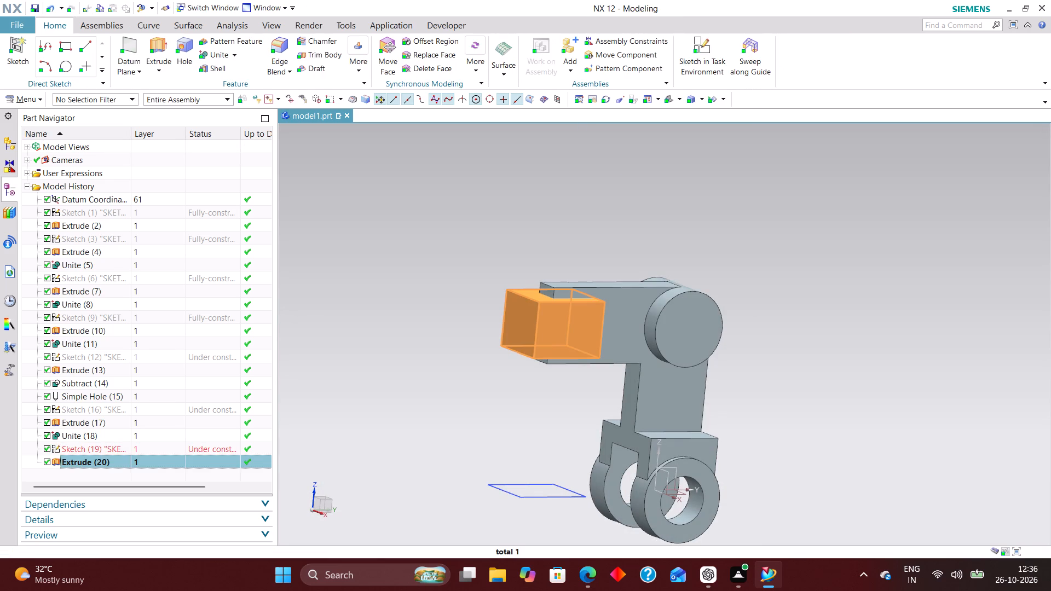
pyautogui.click(165, 218)
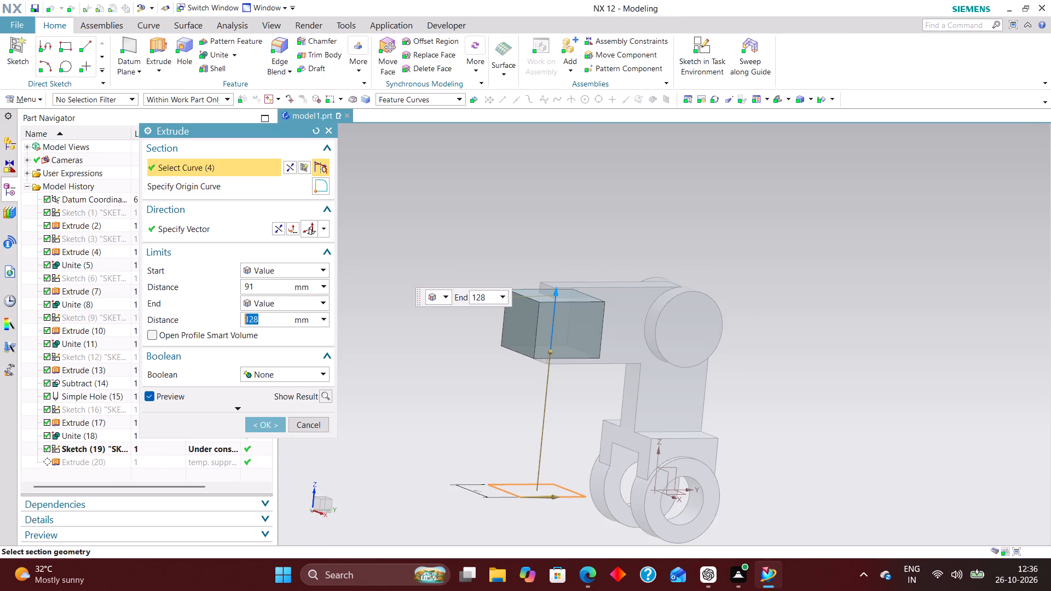
pyautogui.moveTo(836, 340); pyautogui.dragTo(701, 344, button='right')
pyautogui.scroll(3, 521, 327)
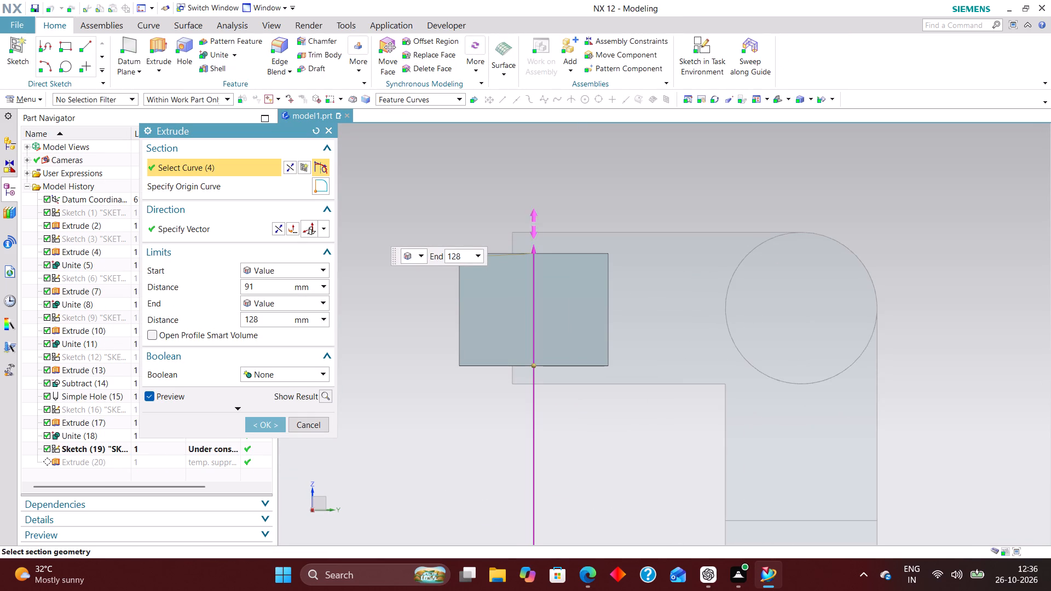
pyautogui.moveTo(536, 256); pyautogui.dragTo(536, 234)
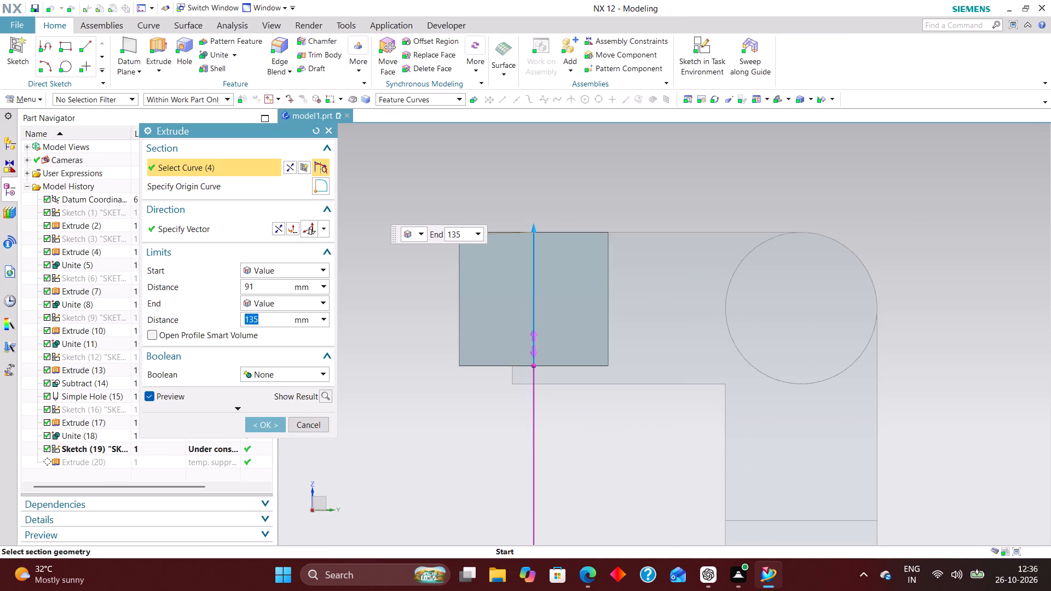
pyautogui.moveTo(532, 365); pyautogui.dragTo(533, 383)
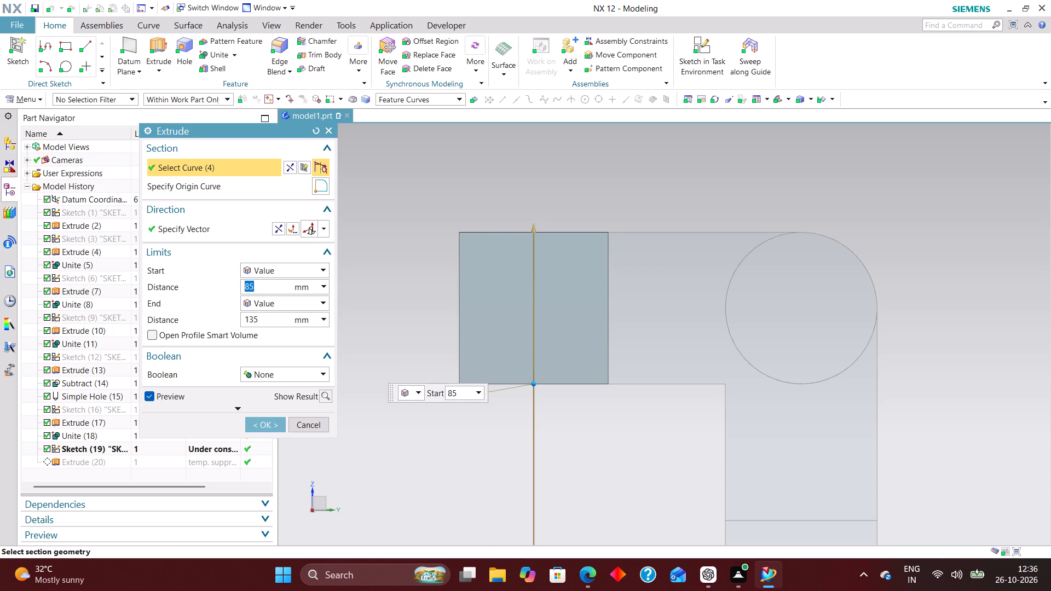
pyautogui.click(275, 428)
# Measure the distance between the free-end block's top and bottom faces.
pyautogui.scroll(-4, 485, 319)
pyautogui.moveTo(495, 425); pyautogui.dragTo(501, 463, button='middle')
pyautogui.click(240, 21)
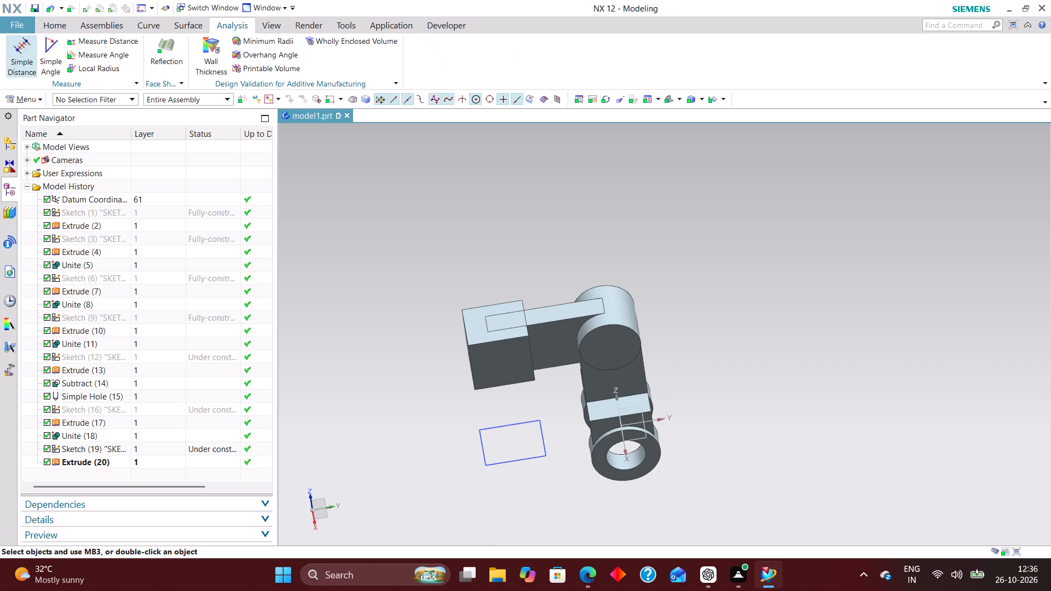
pyautogui.click(30, 59)
pyautogui.scroll(2, 436, 321)
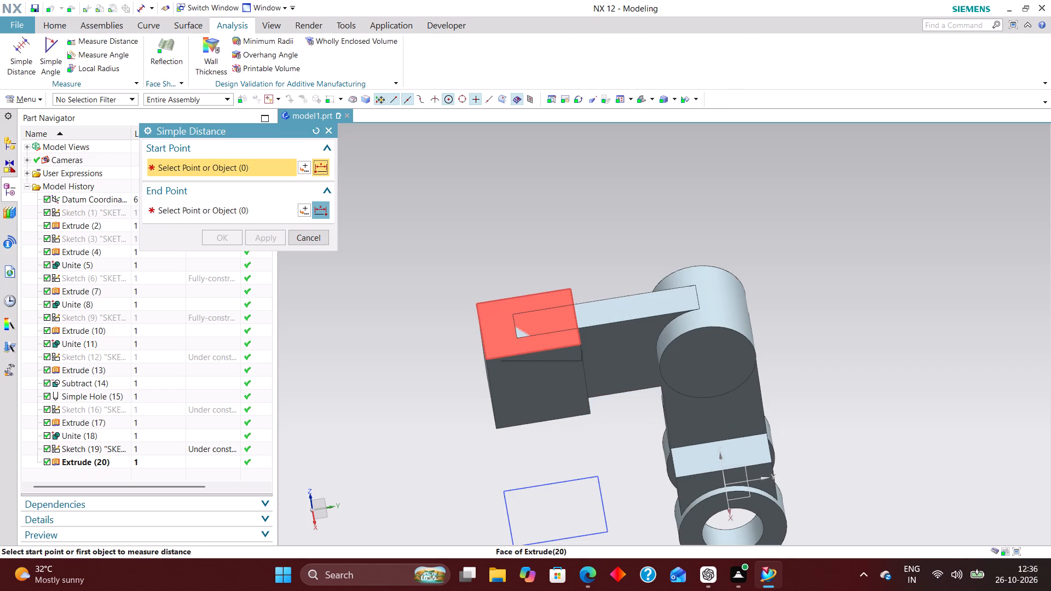
pyautogui.click(497, 332)
pyautogui.moveTo(576, 457); pyautogui.dragTo(560, 392, button='middle')
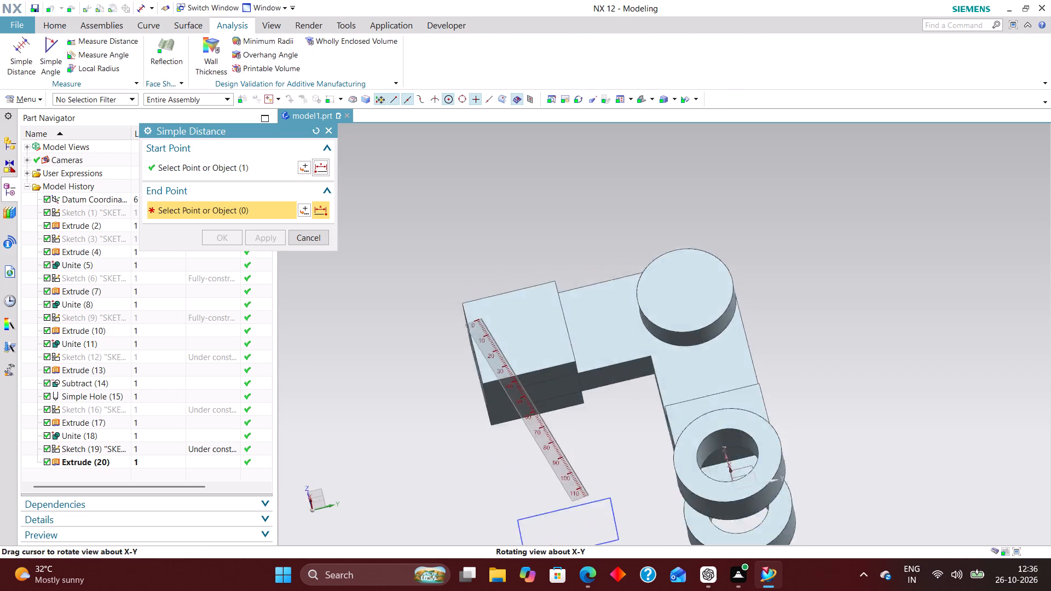
pyautogui.moveTo(560, 392); pyautogui.dragTo(559, 382, button='middle')
pyautogui.scroll(1, 559, 382)
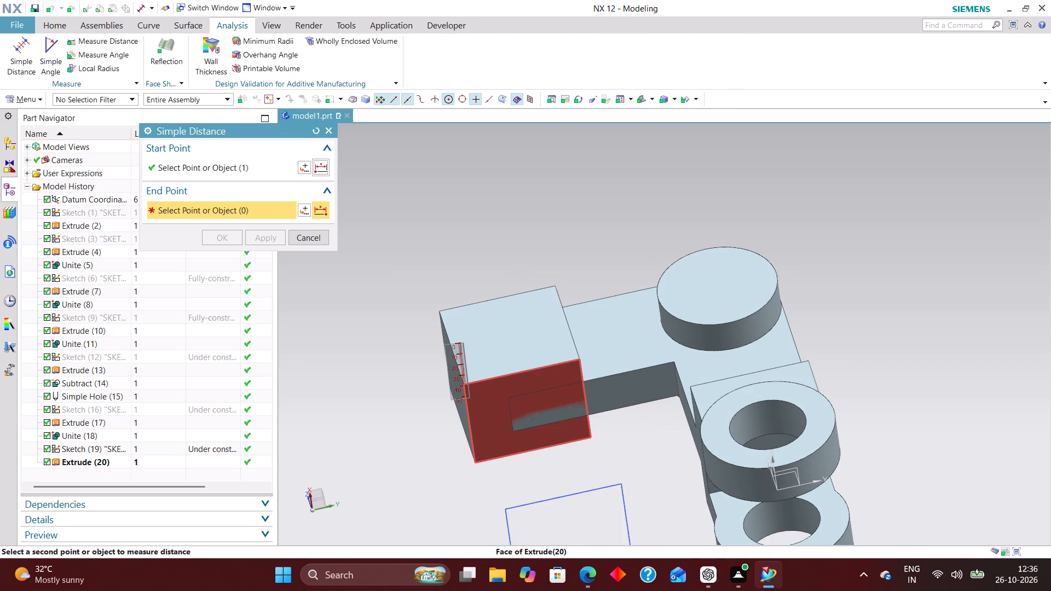
pyautogui.click(488, 399)
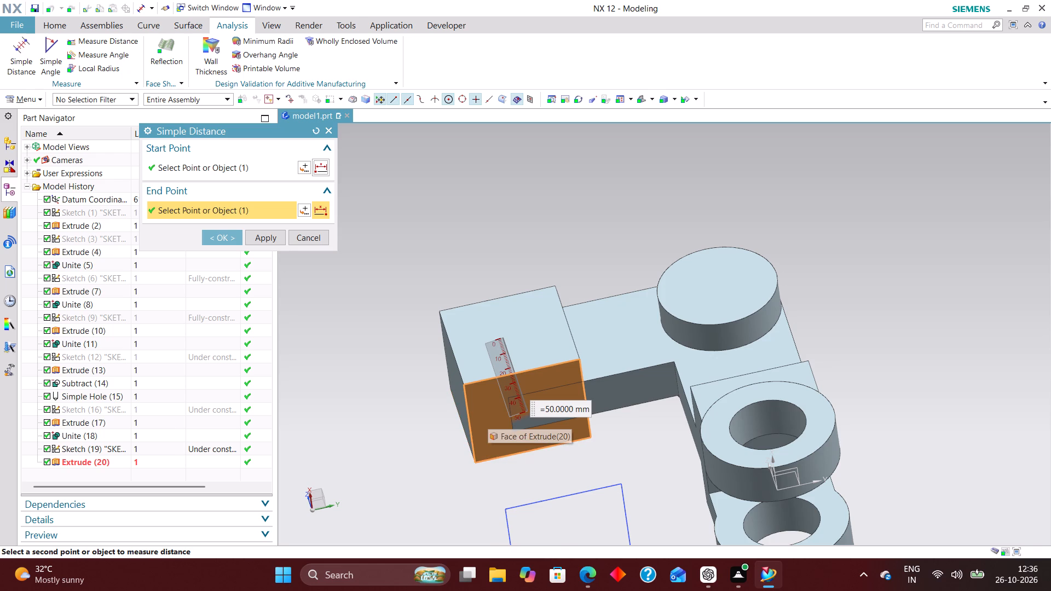
pyautogui.click(321, 236)
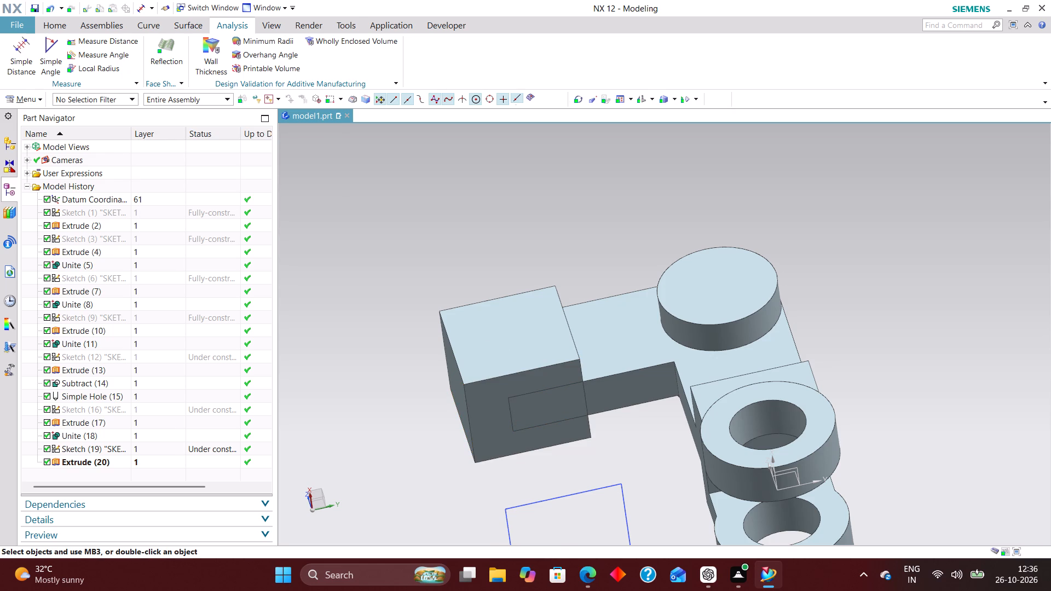
# Reopen the side arm's profile sketch and delete the horizontal constraint on its upper line.
pyautogui.moveTo(575, 222); pyautogui.dragTo(596, 277, button='middle')
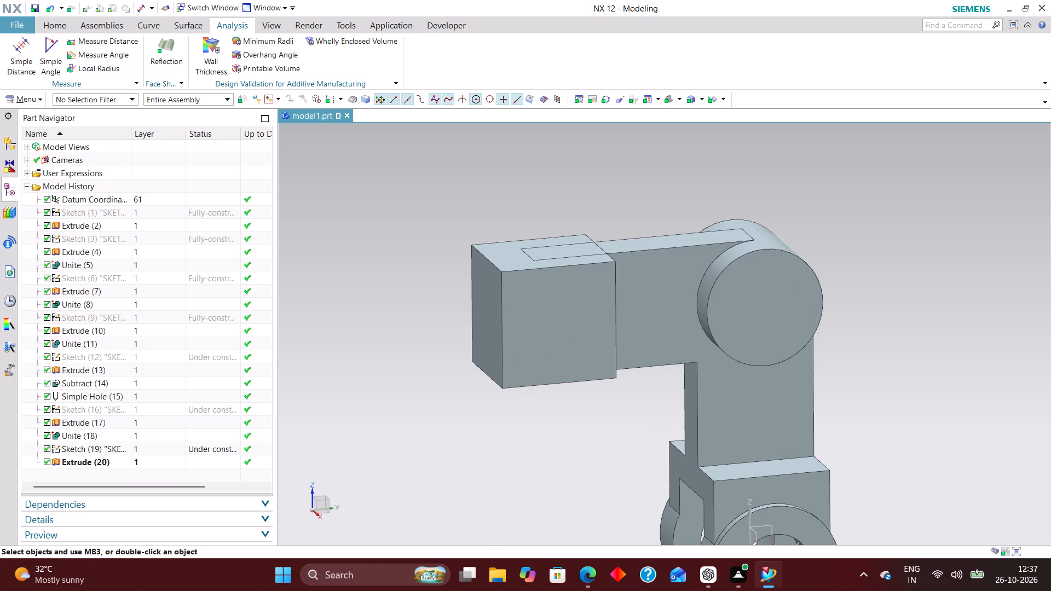
pyautogui.click(145, 445)
pyautogui.rightClick(147, 445)
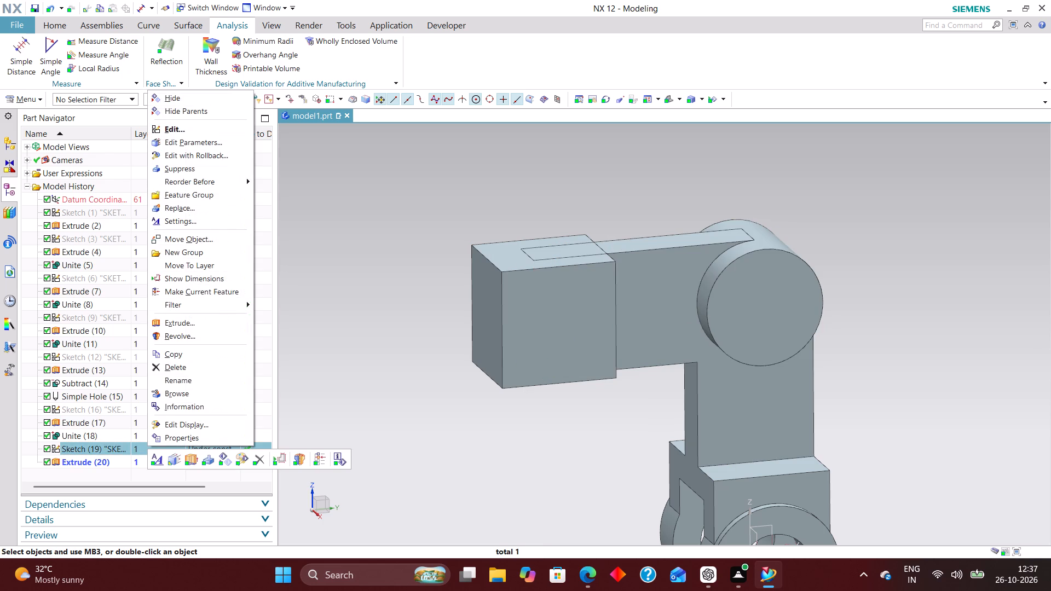
pyautogui.click(50, 22)
pyautogui.click(156, 408)
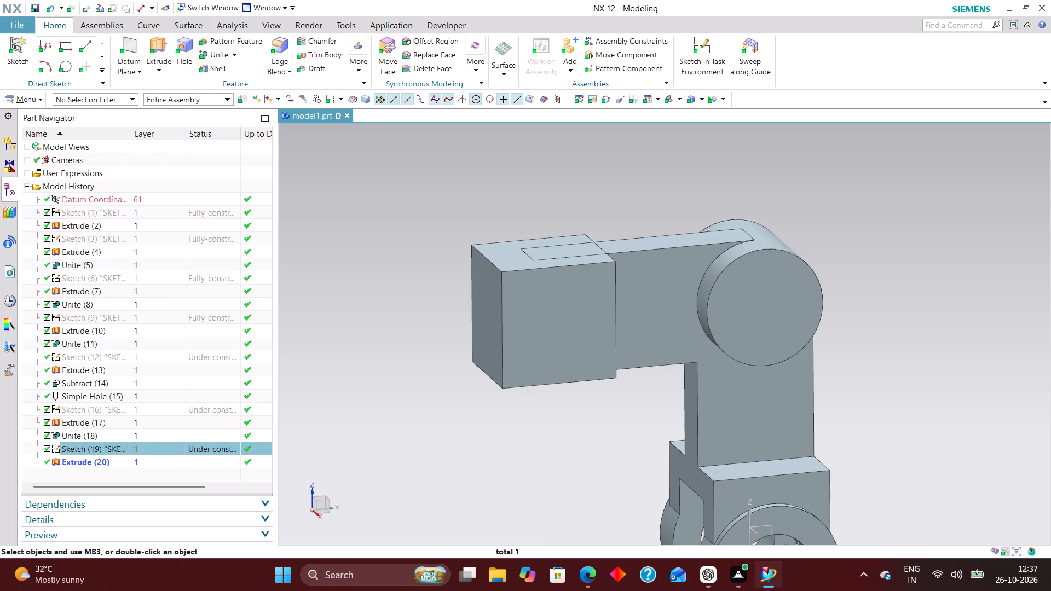
pyautogui.rightClick(157, 409)
pyautogui.click(238, 120)
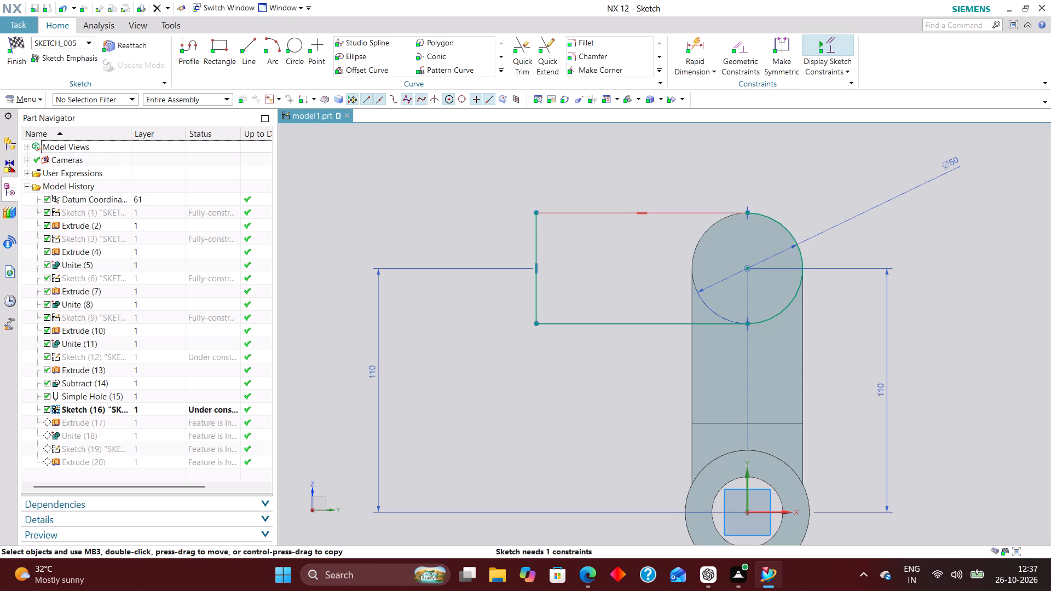
pyautogui.moveTo(649, 210); pyautogui.dragTo(621, 216, button='right')
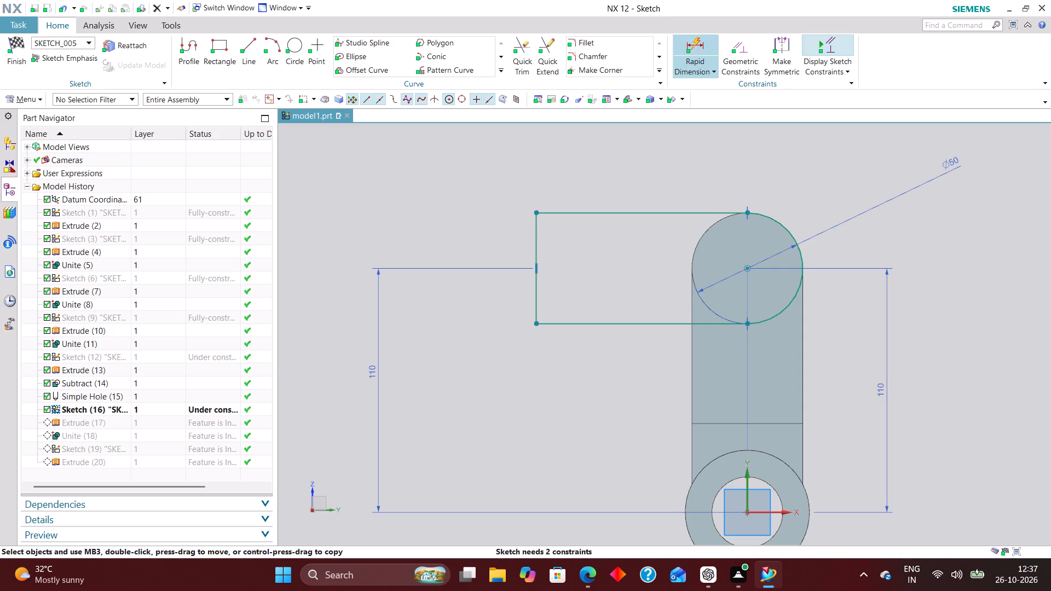
# Dimension the vertical free-end line of the side arm's profile at 36 mm and finish the sketch.
pyautogui.click(698, 42)
pyautogui.click(536, 298)
pyautogui.click(472, 263)
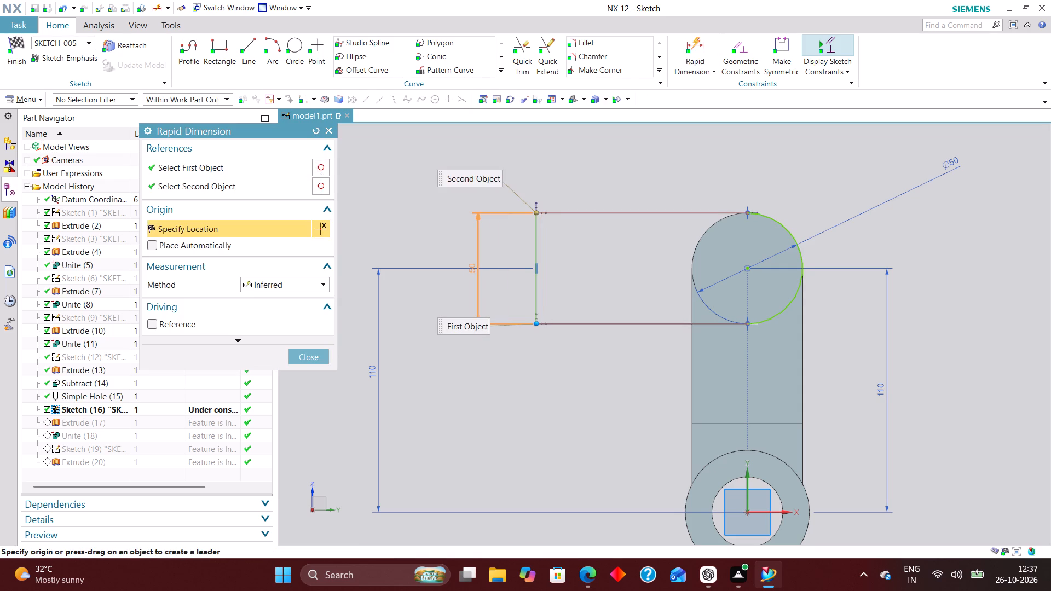
pyautogui.write('36')
pyautogui.press('Return')
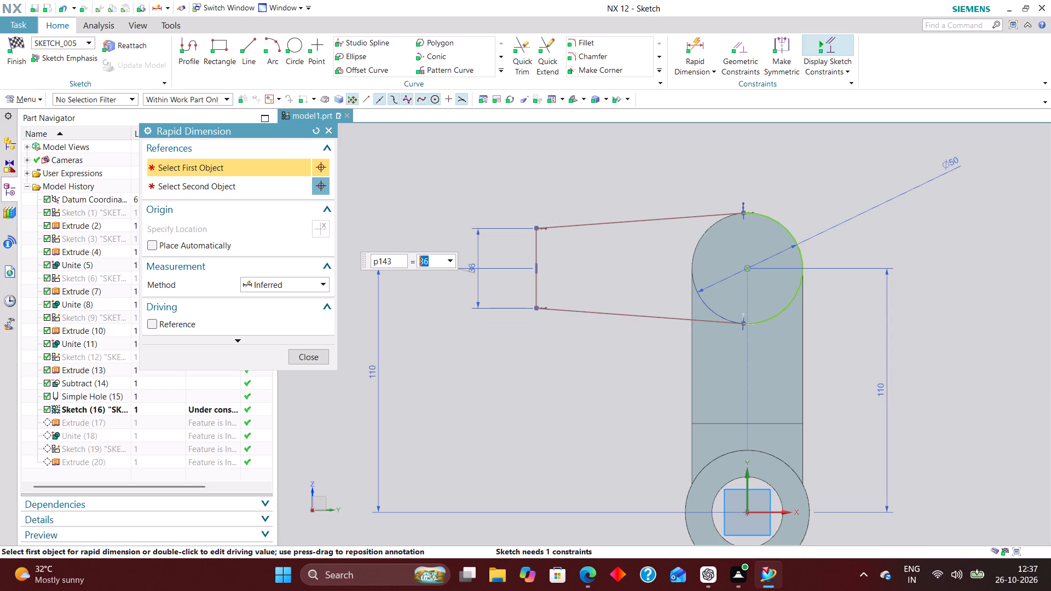
pyautogui.click(307, 353)
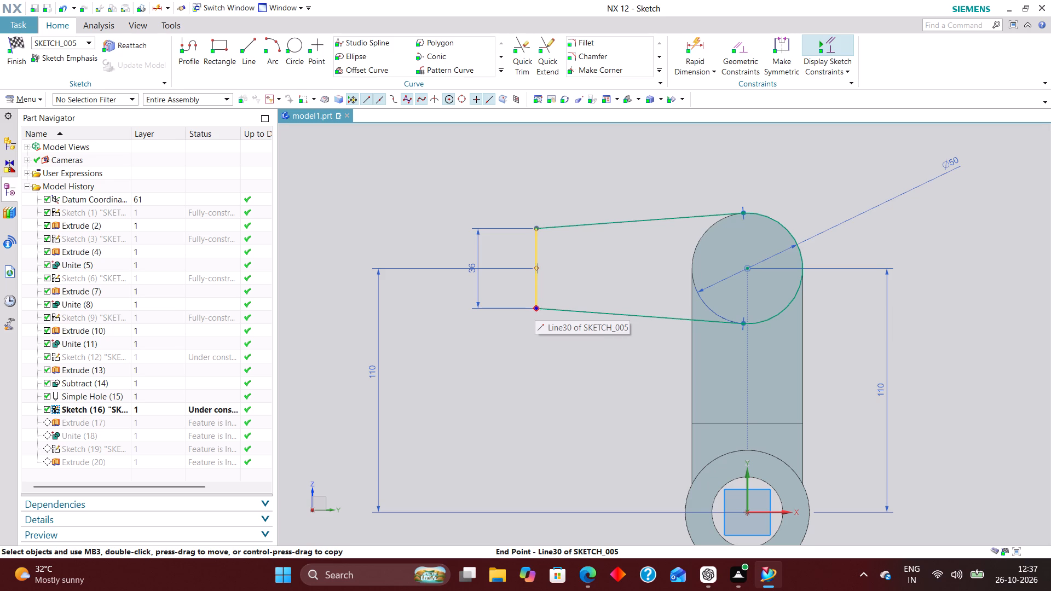
pyautogui.scroll(-1, 529, 296)
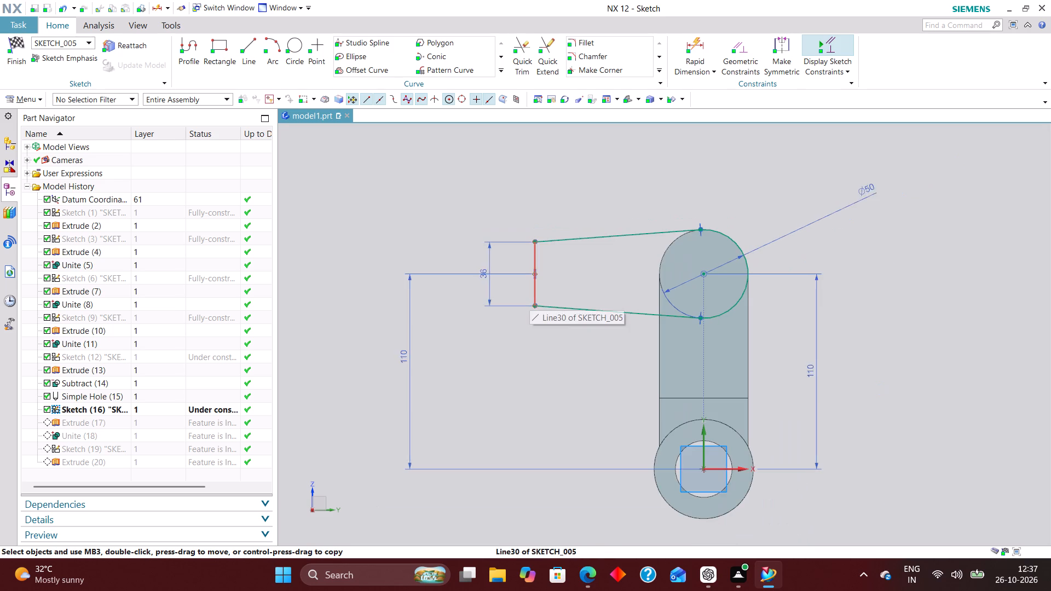
pyautogui.scroll(2, 530, 289)
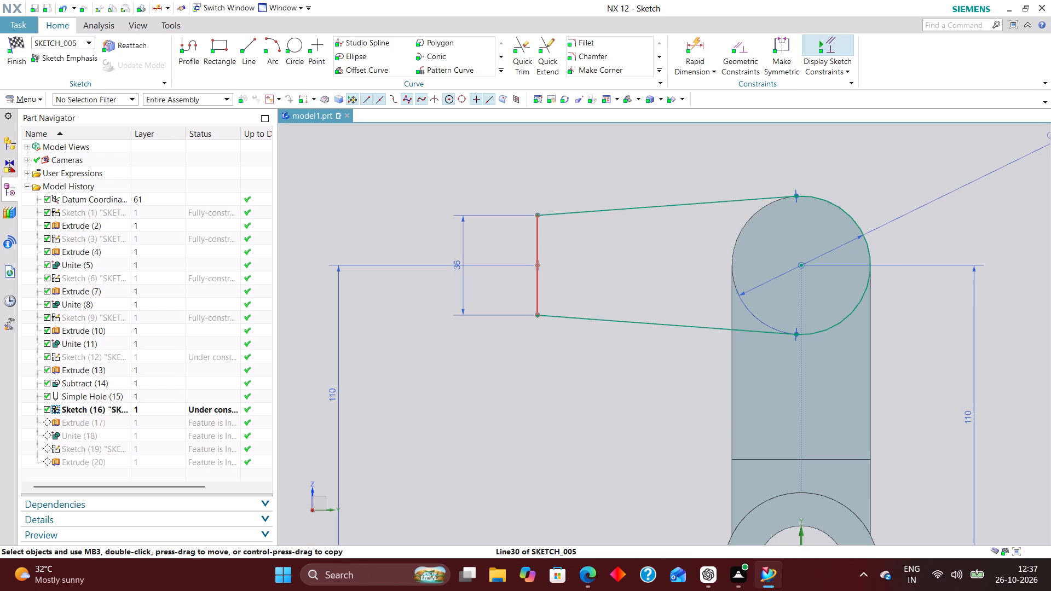
pyautogui.click(15, 40)
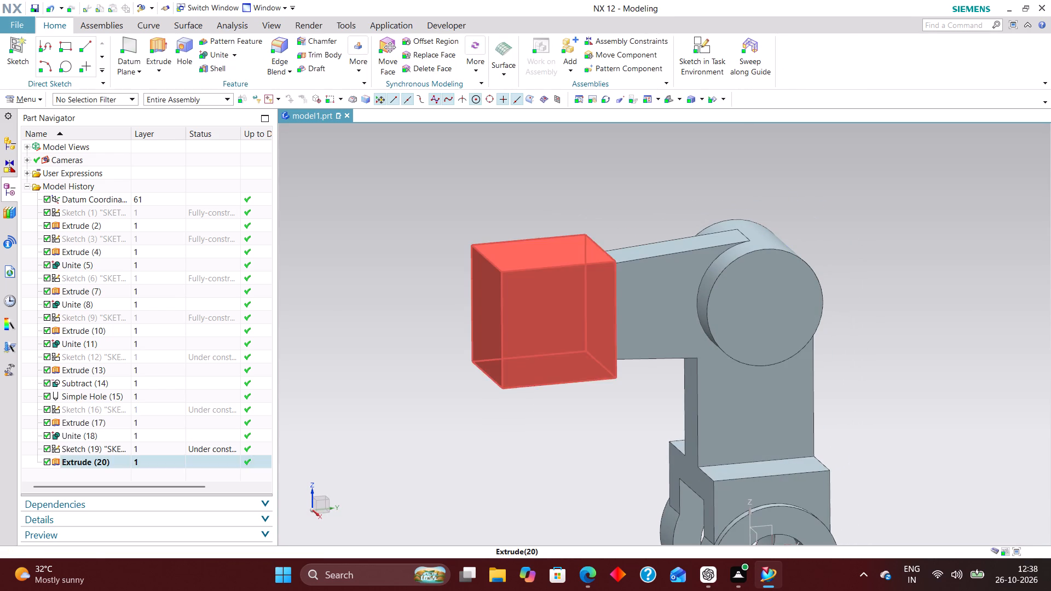
# Delete the free-end block's extrusion together with its rectangular profile sketch.
pyautogui.doubleClick(515, 267)
pyautogui.click(309, 422)
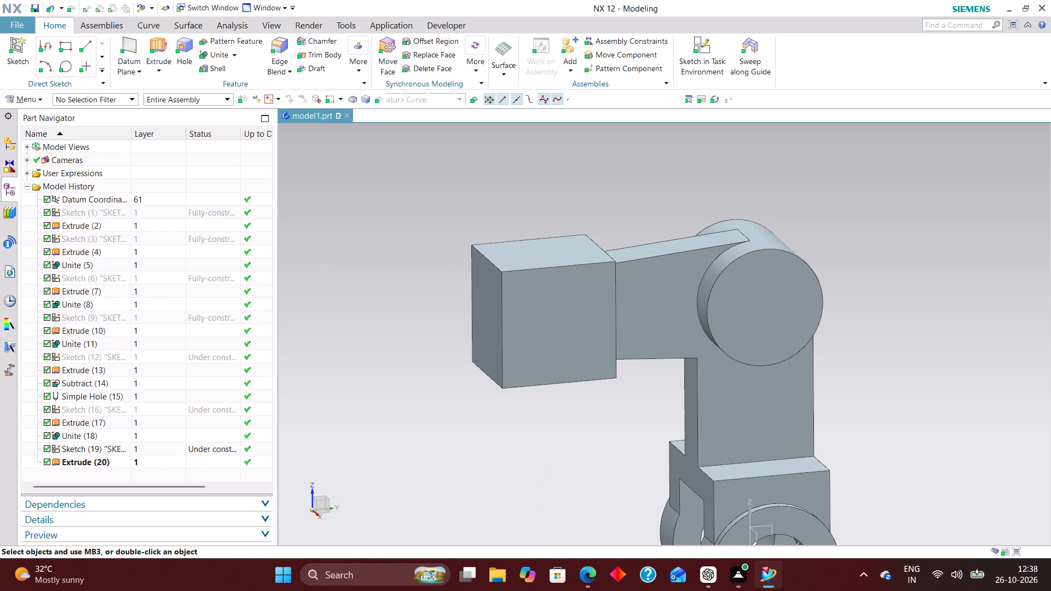
pyautogui.moveTo(525, 261); pyautogui.dragTo(425, 257, button='right')
pyautogui.click(160, 453)
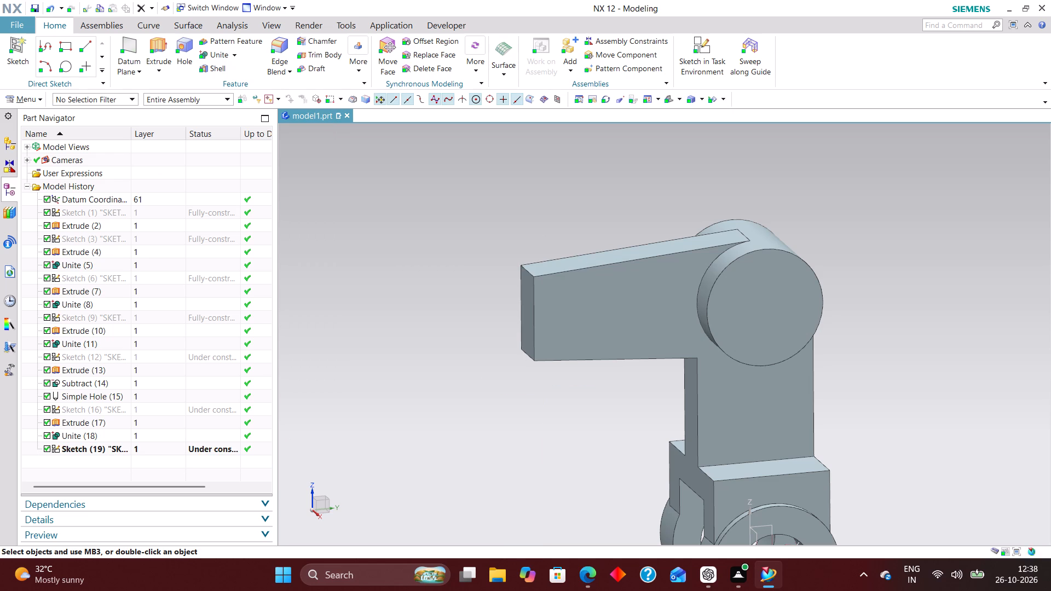
pyautogui.click(697, 38)
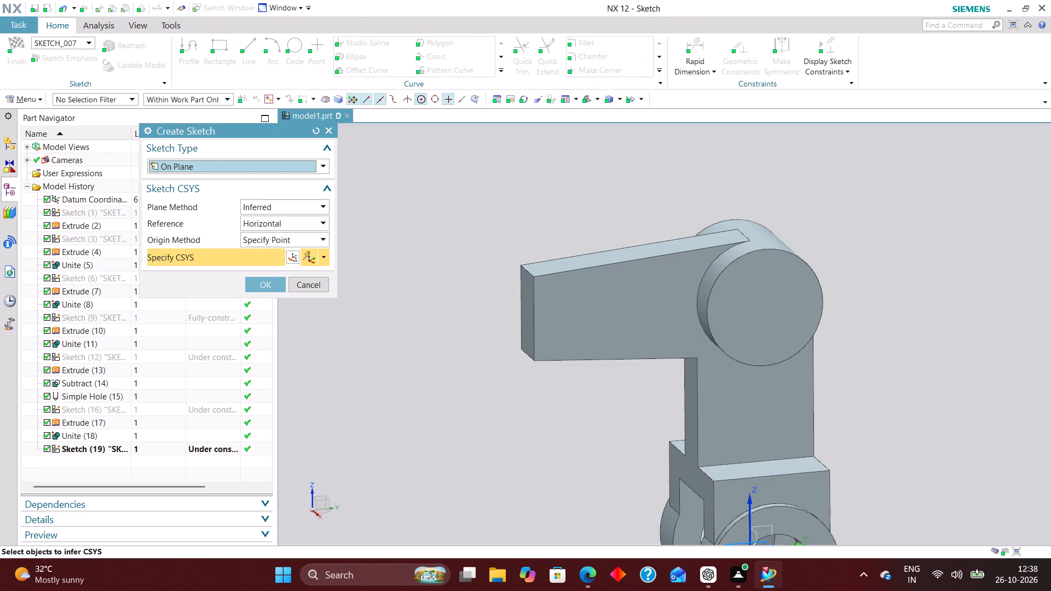
pyautogui.scroll(-2, 446, 216)
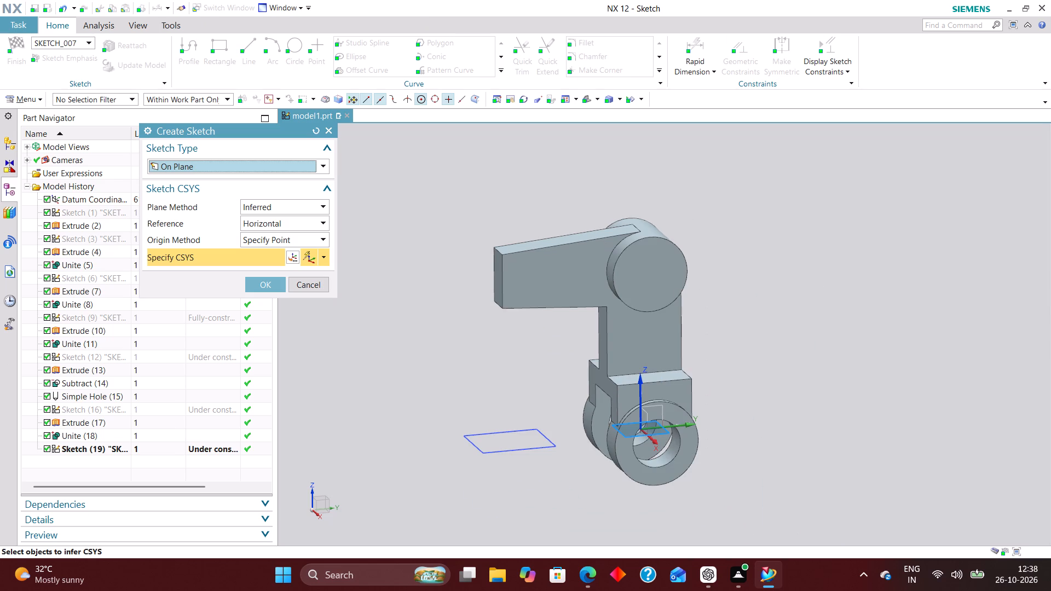
pyautogui.click(307, 280)
pyautogui.moveTo(499, 450); pyautogui.dragTo(429, 450, button='right')
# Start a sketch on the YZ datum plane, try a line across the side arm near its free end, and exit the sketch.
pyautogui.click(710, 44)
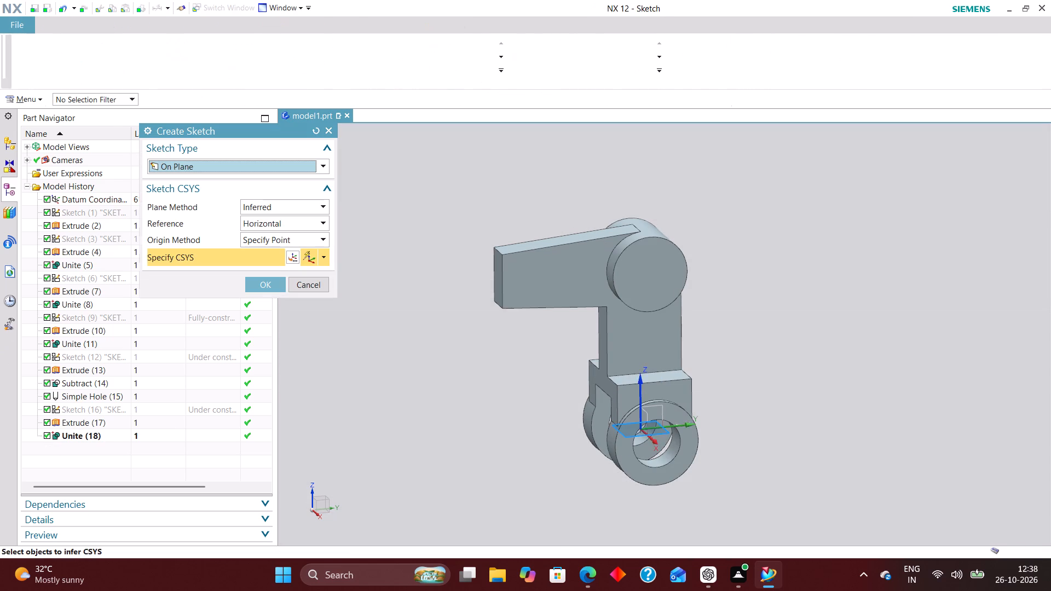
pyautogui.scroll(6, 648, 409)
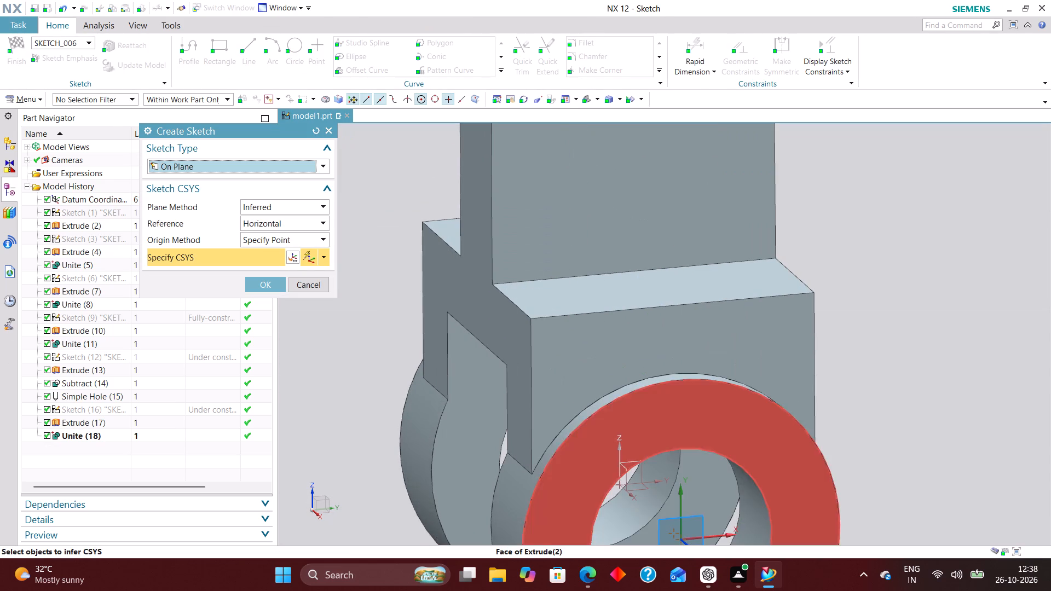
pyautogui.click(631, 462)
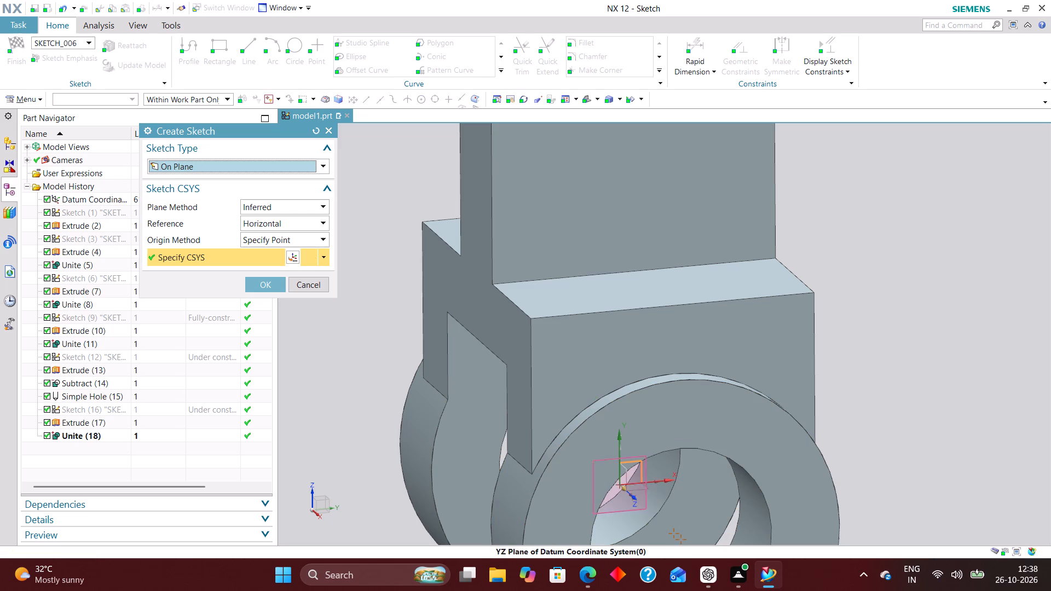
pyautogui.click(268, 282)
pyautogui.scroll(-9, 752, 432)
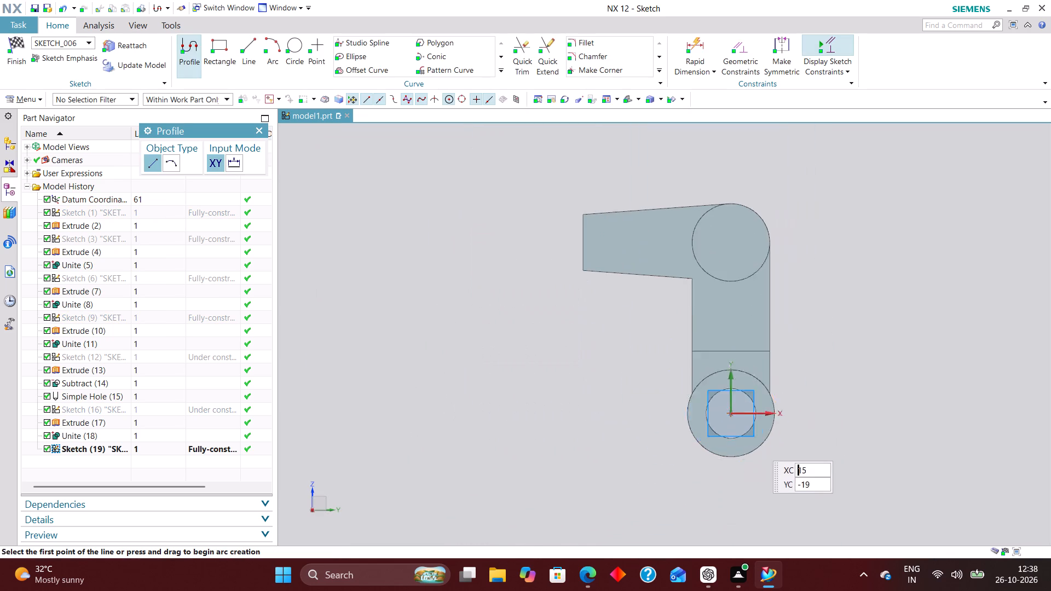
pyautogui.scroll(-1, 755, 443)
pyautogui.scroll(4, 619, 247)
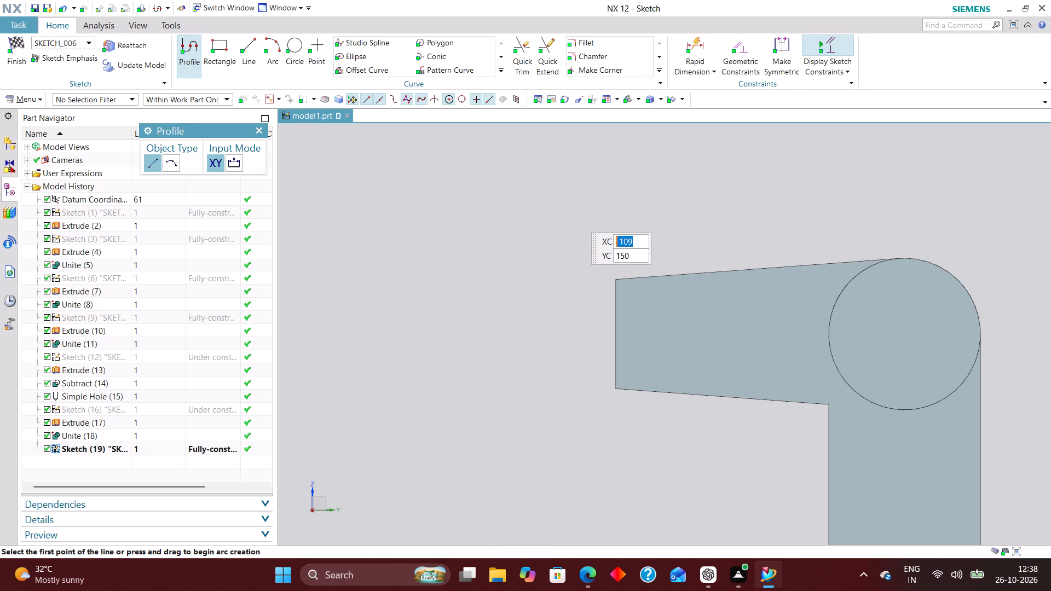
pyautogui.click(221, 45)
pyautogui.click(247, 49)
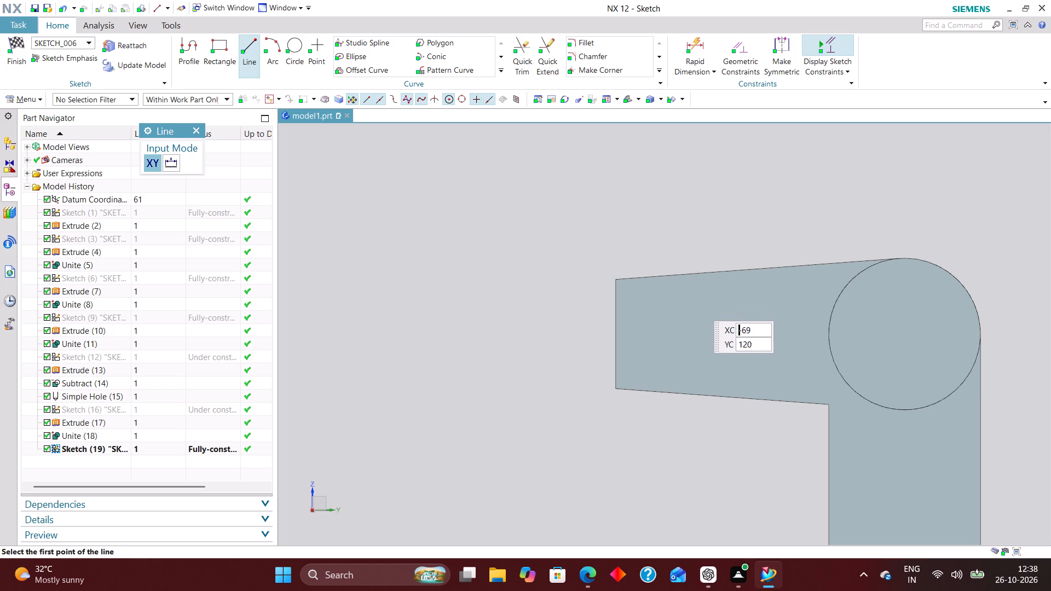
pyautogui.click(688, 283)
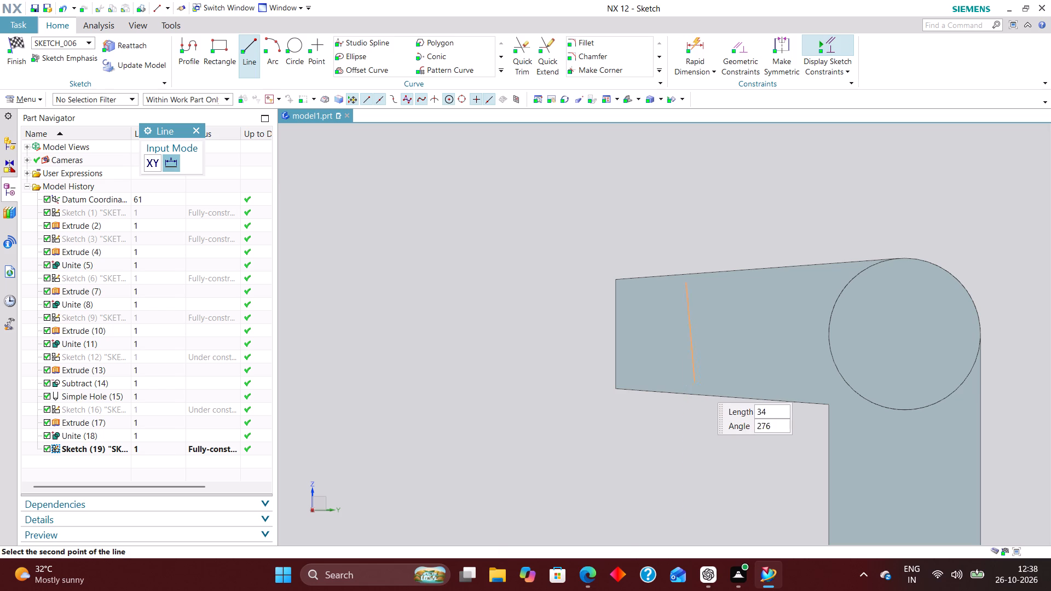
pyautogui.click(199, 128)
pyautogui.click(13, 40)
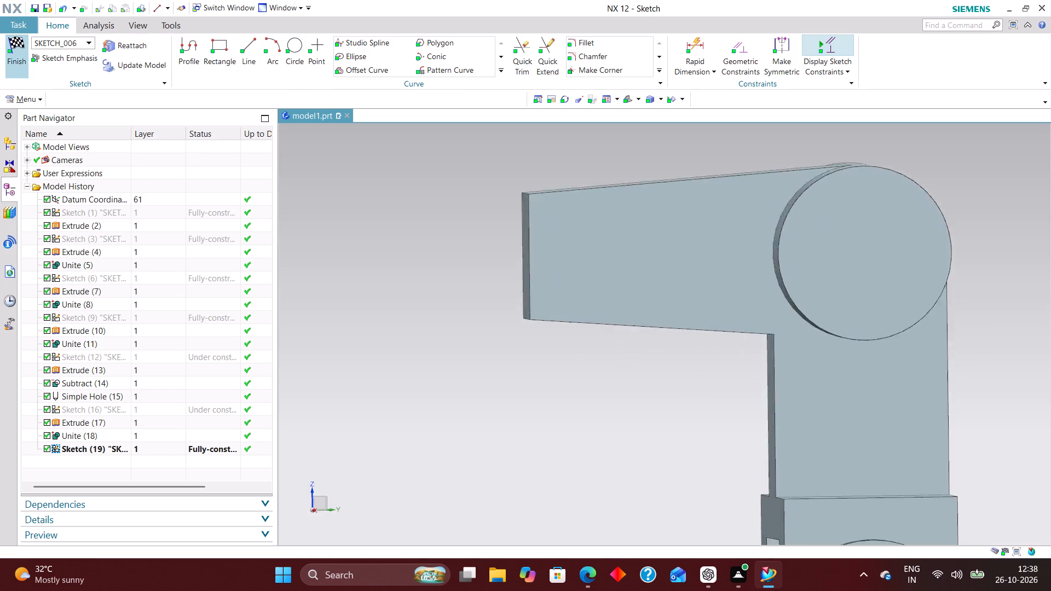
# Create another sketch on the YZ datum plane and draw a circle about 38 mm in diameter beyond the side arm's free end.
pyautogui.scroll(-4, 643, 389)
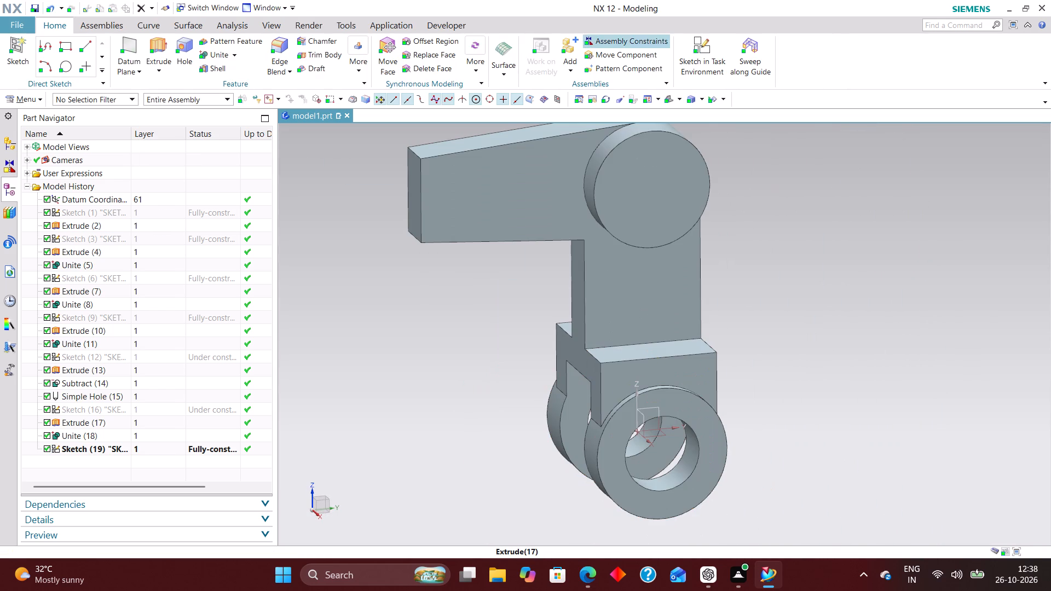
pyautogui.click(690, 42)
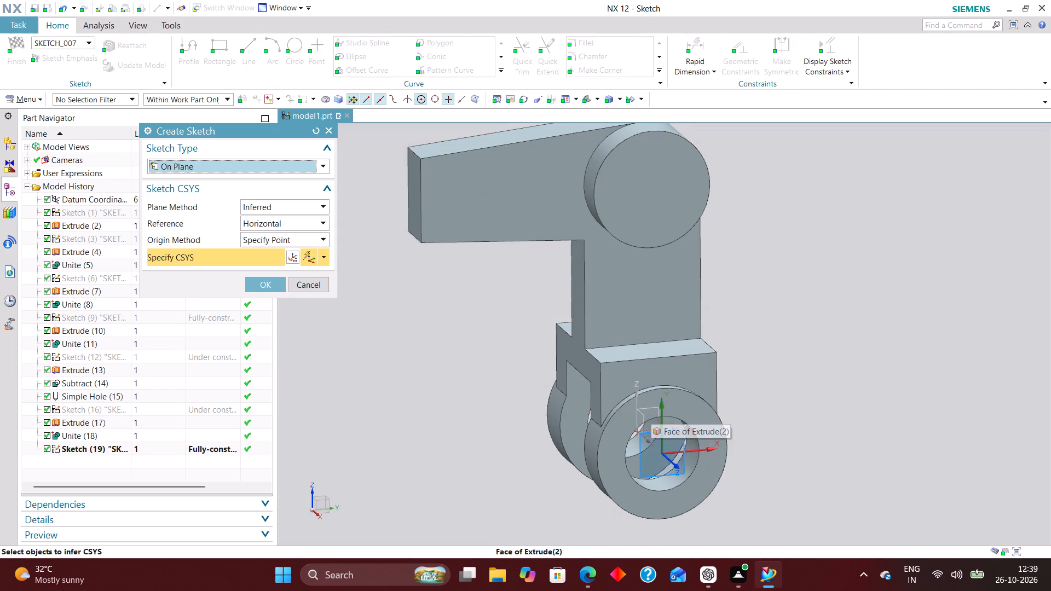
pyautogui.click(649, 407)
pyautogui.click(259, 282)
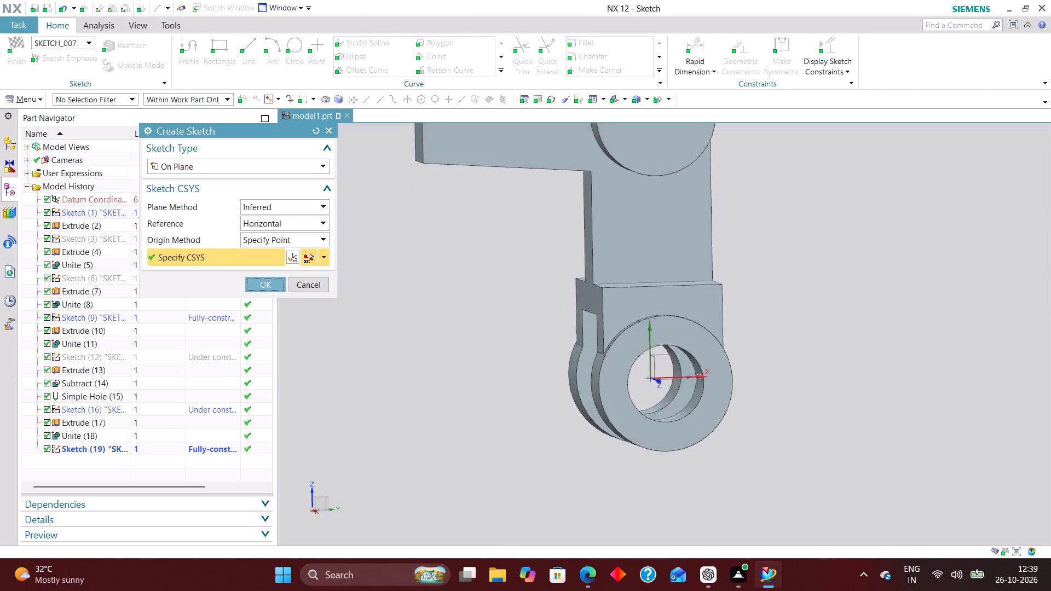
pyautogui.scroll(-5, 765, 416)
pyautogui.scroll(3, 732, 210)
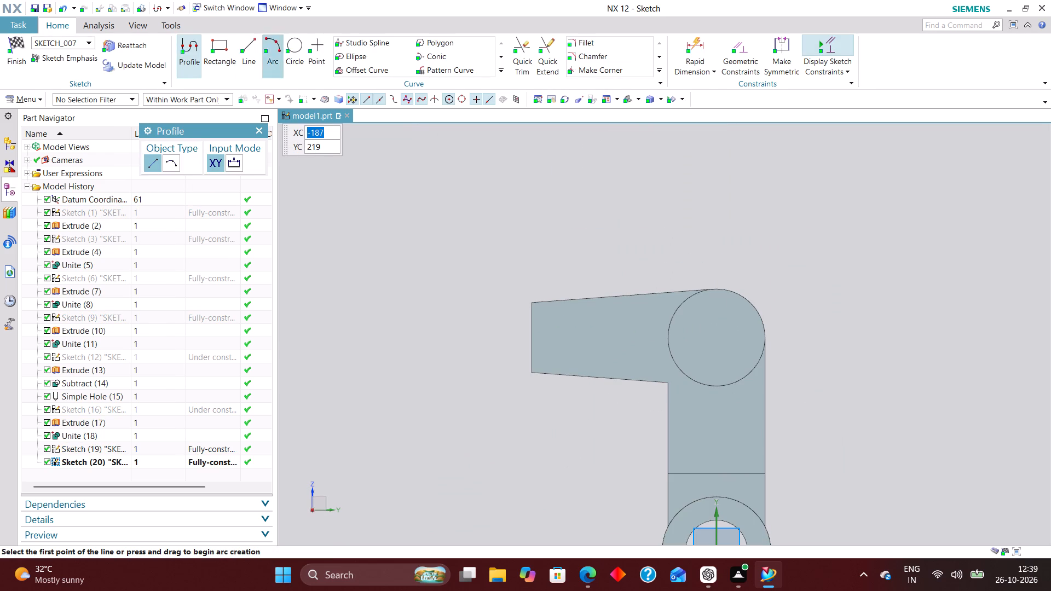
pyautogui.click(293, 44)
pyautogui.click(490, 334)
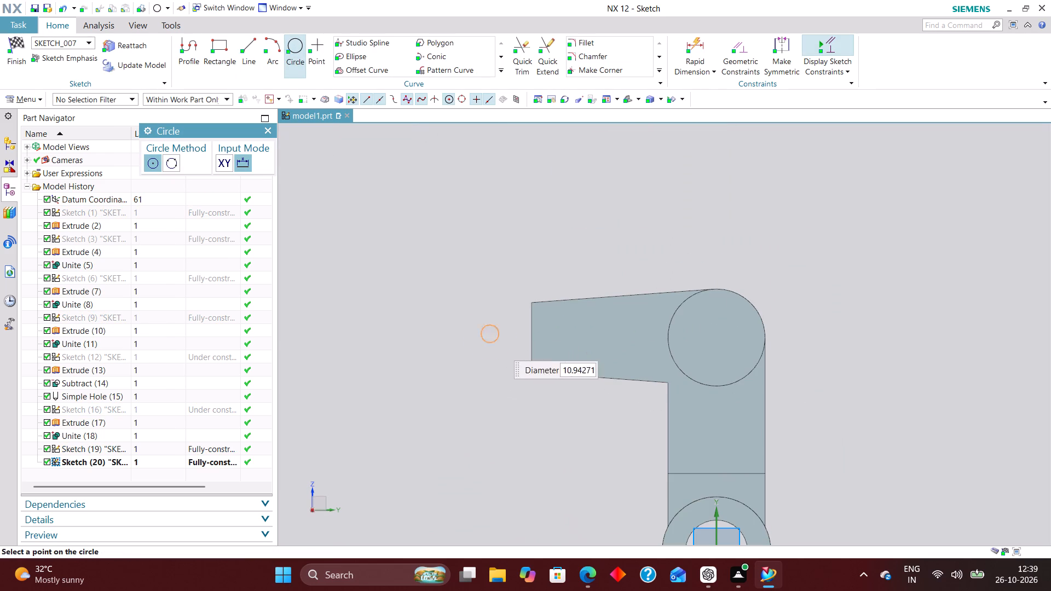
pyautogui.click(509, 366)
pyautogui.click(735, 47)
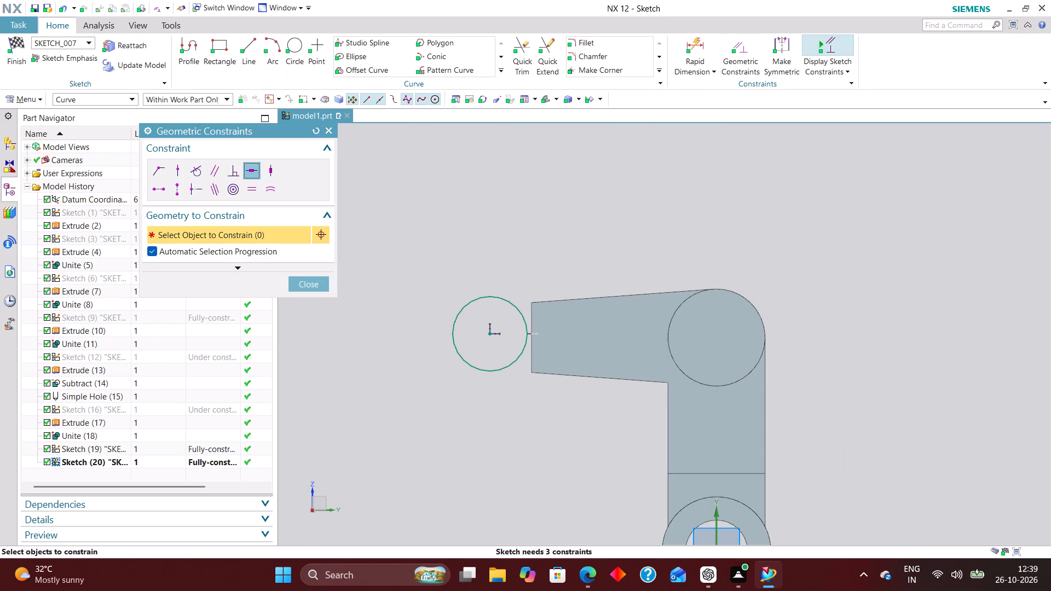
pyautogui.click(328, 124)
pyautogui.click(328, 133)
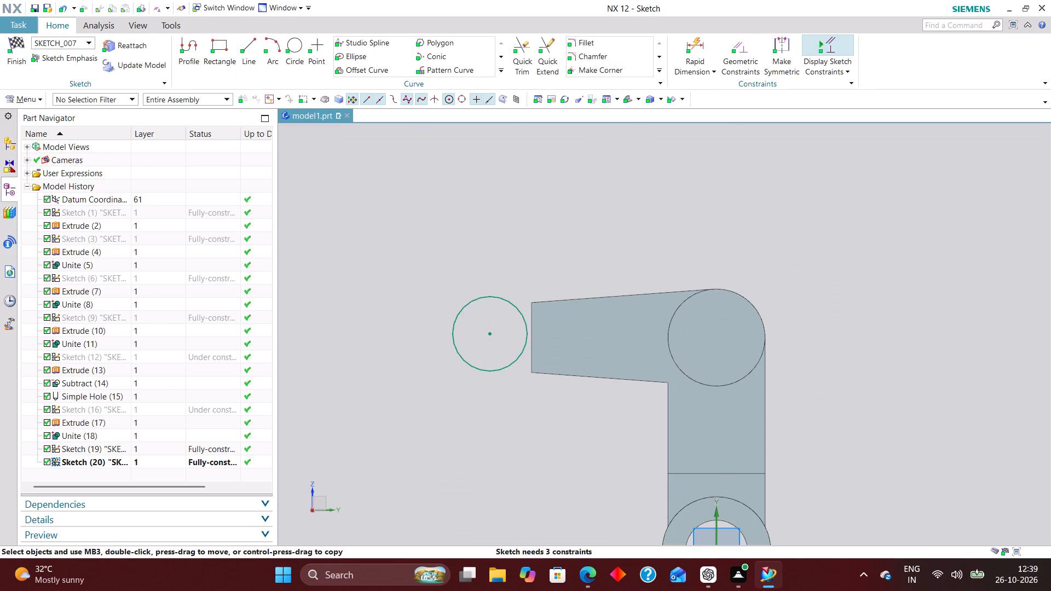
# Add a diametral dimension of 36 mm to the circle beside the side arm's free end.
pyautogui.click(693, 39)
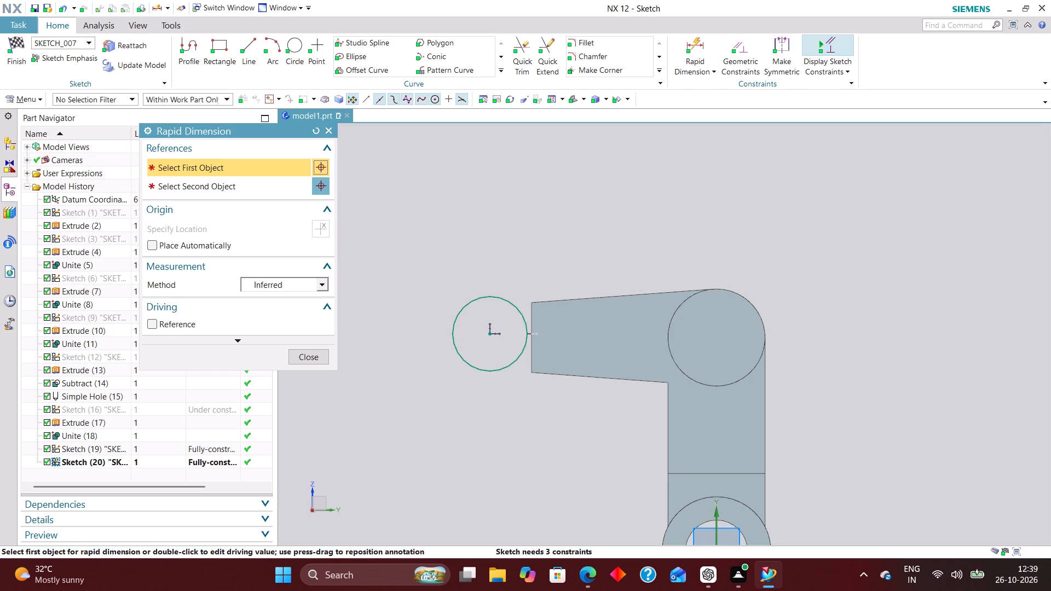
pyautogui.click(287, 288)
pyautogui.click(282, 393)
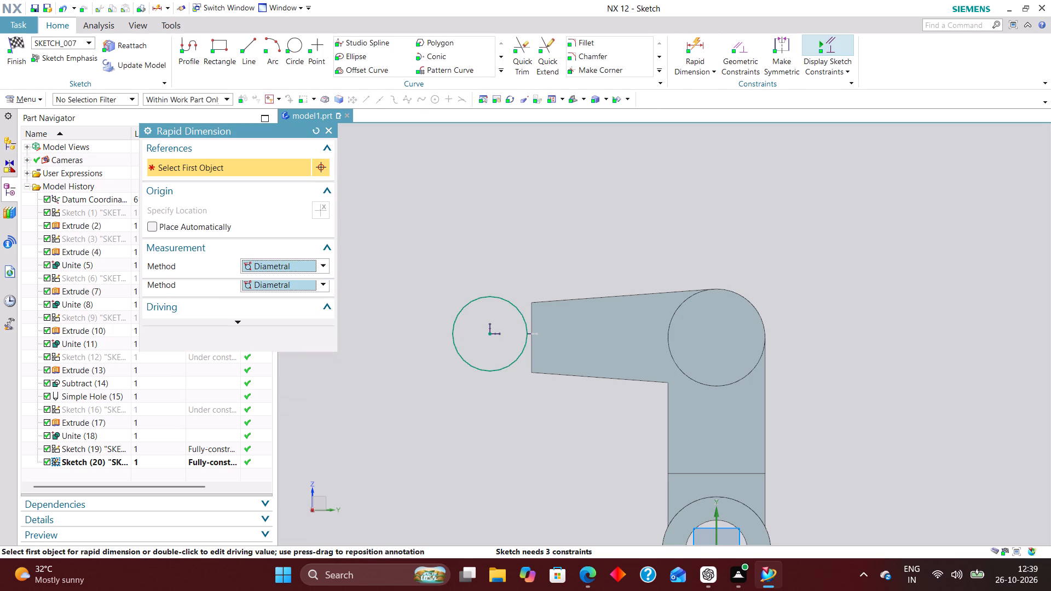
pyautogui.click(498, 298)
pyautogui.click(517, 226)
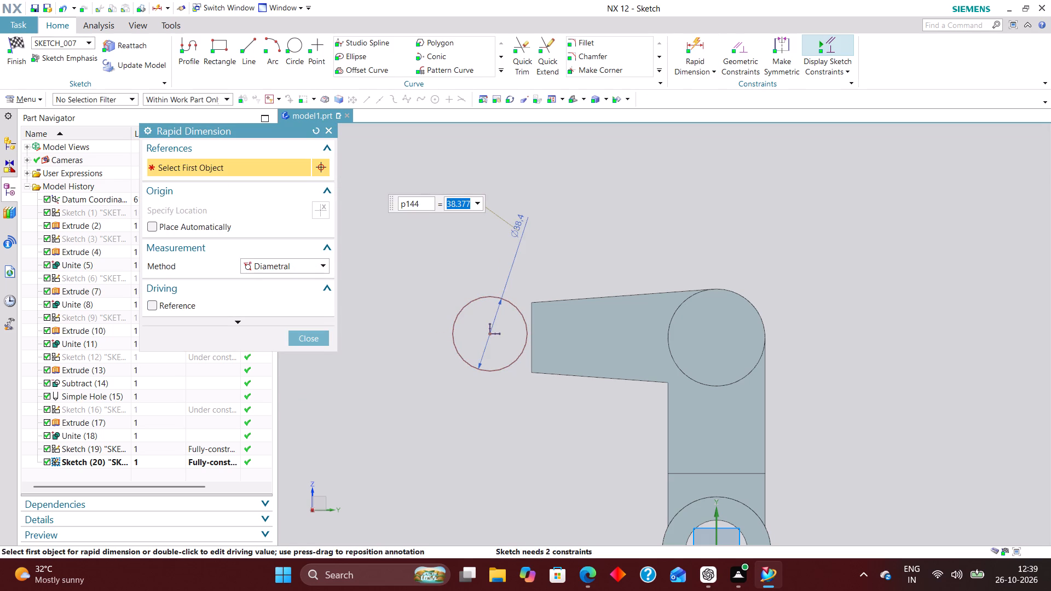
pyautogui.write('36')
pyautogui.press('Return')
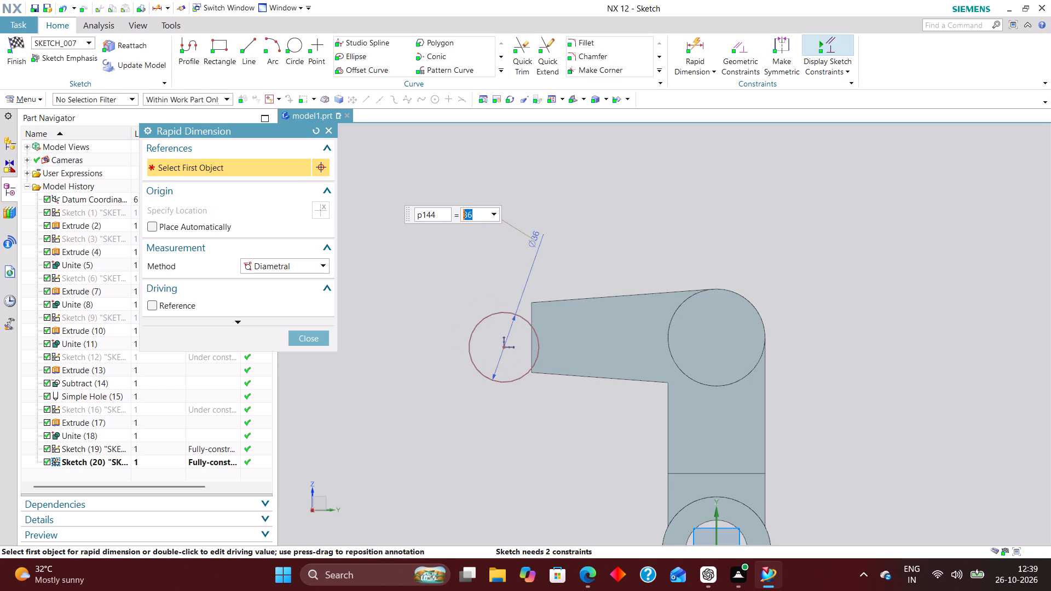
pyautogui.click(310, 338)
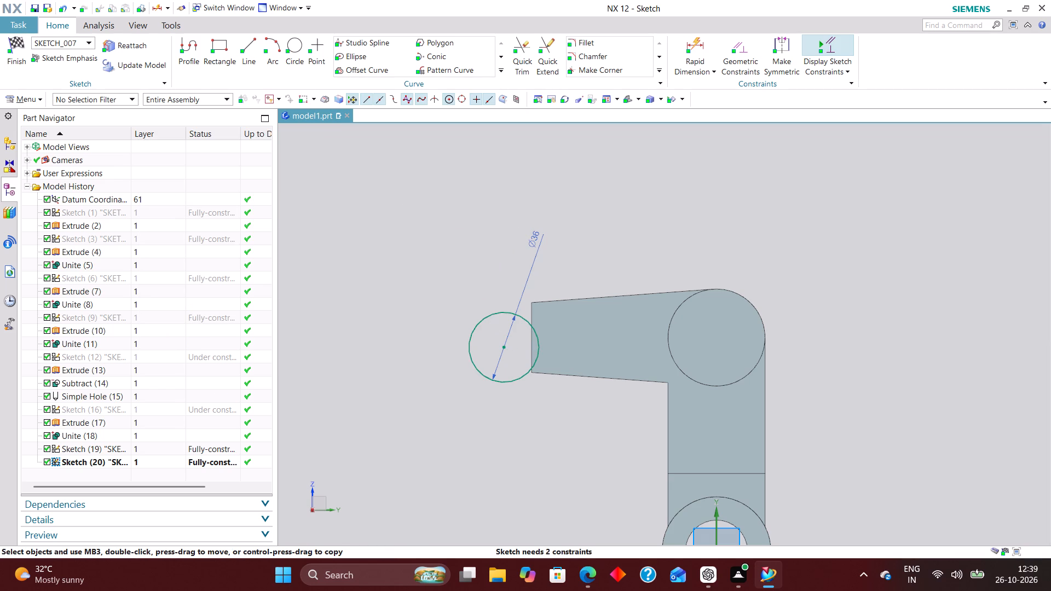
# Dimension the centre of the 36 mm circle 110 mm vertically from the sketch's horizontal axis through the clevis hole.
pyautogui.click(691, 47)
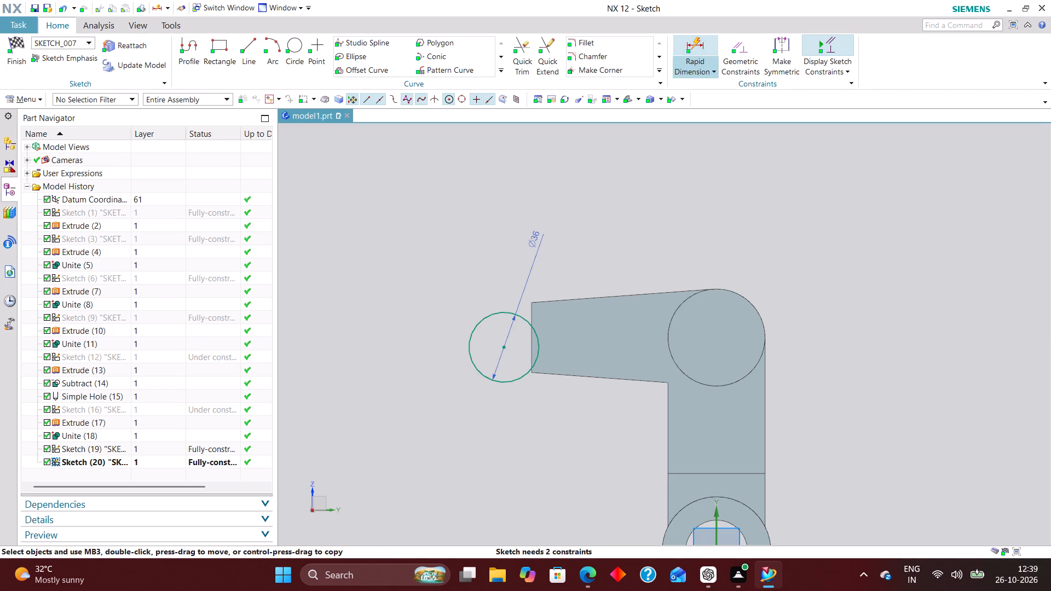
pyautogui.scroll(-3, 568, 194)
pyautogui.scroll(3, 684, 376)
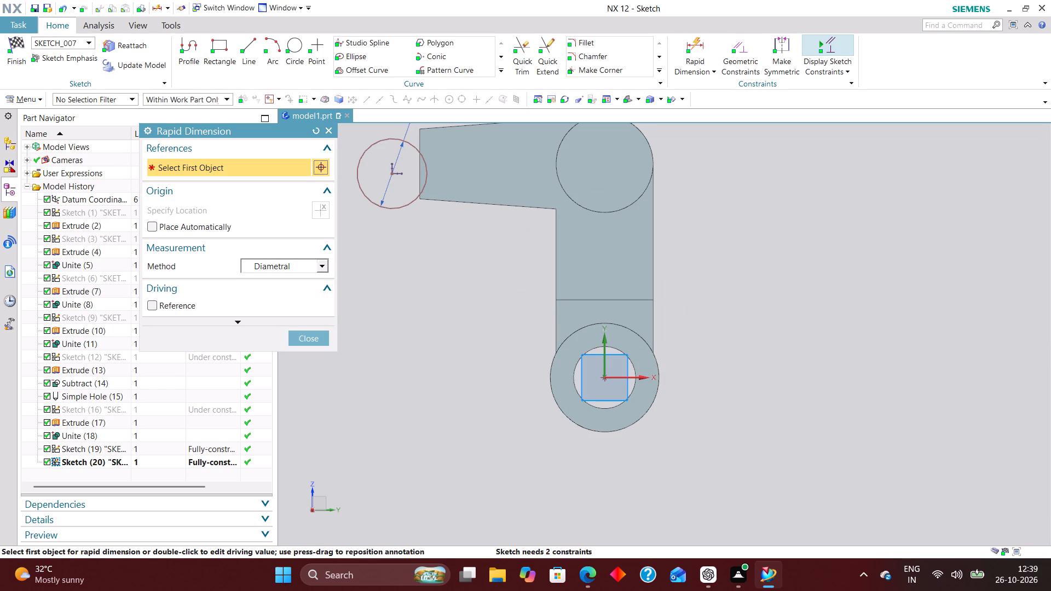
pyautogui.click(315, 265)
pyautogui.click(309, 276)
pyautogui.click(632, 378)
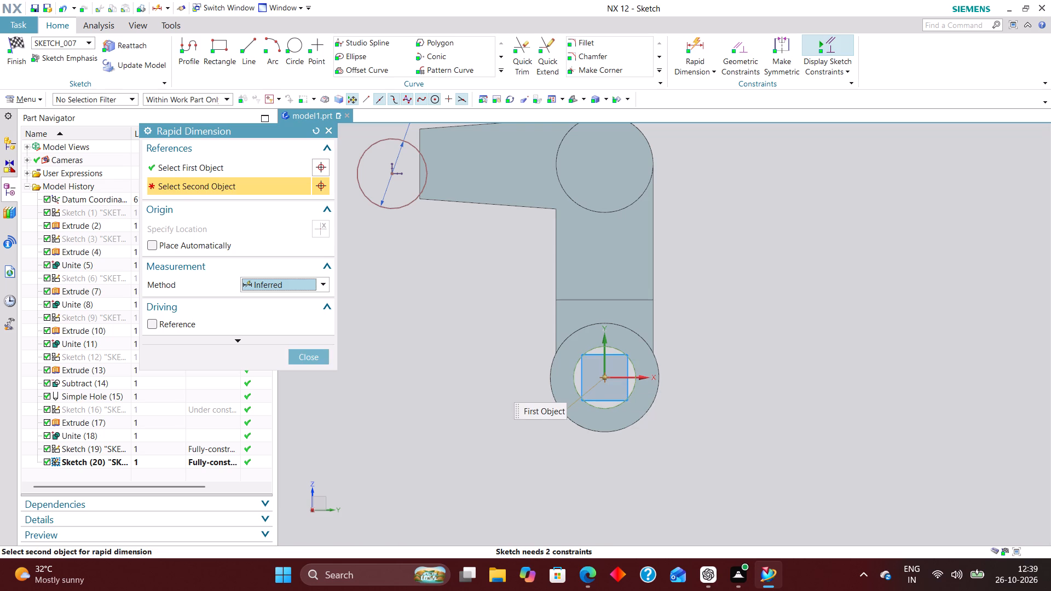
pyautogui.click(386, 173)
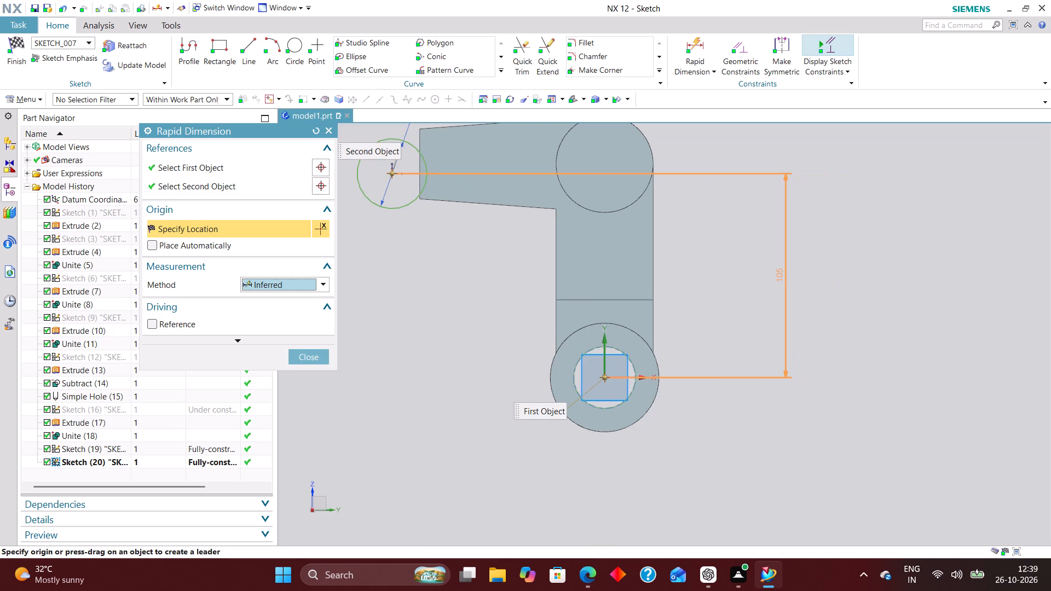
pyautogui.click(778, 265)
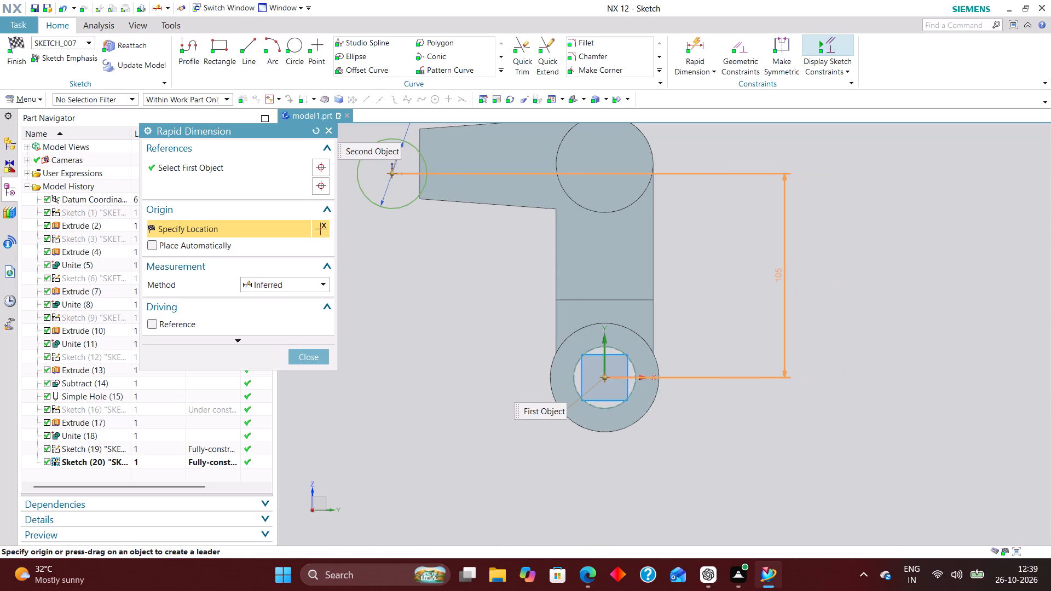
pyautogui.scroll(-2, 771, 381)
pyautogui.scroll(2, 771, 323)
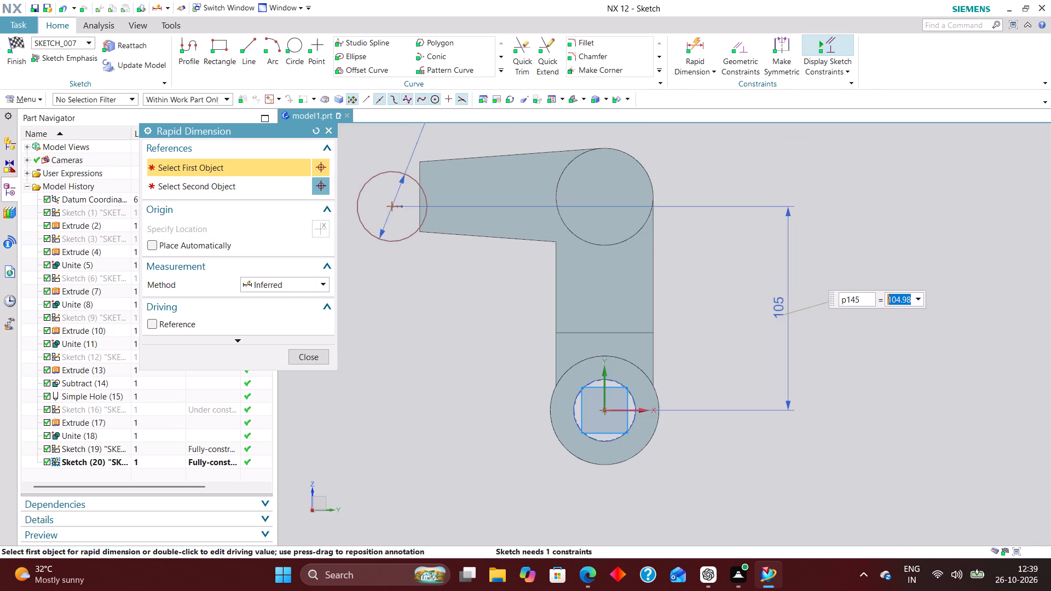
pyautogui.write('110')
pyautogui.press('Return')
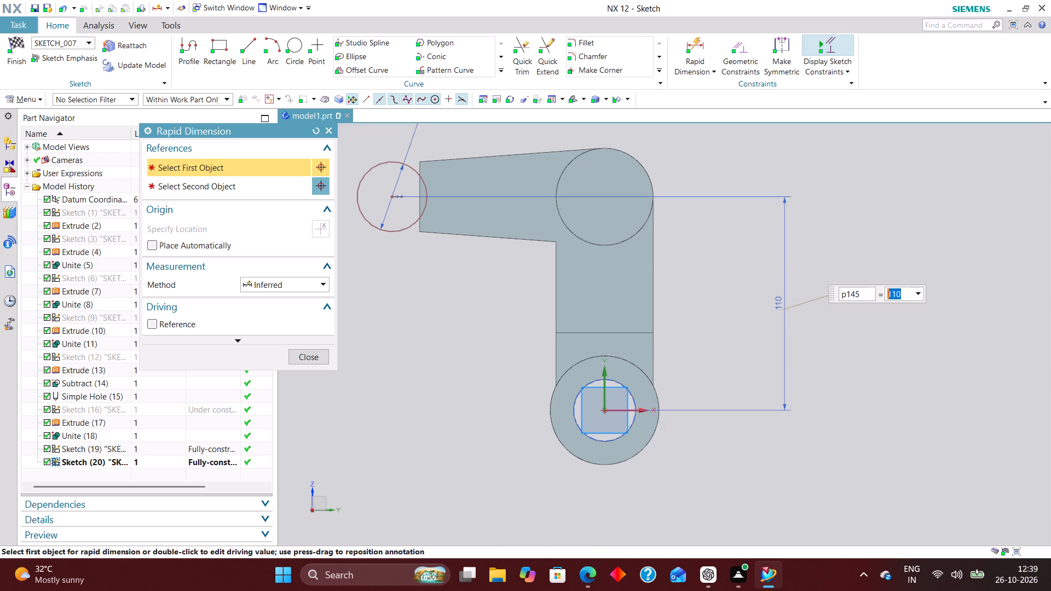
pyautogui.click(319, 357)
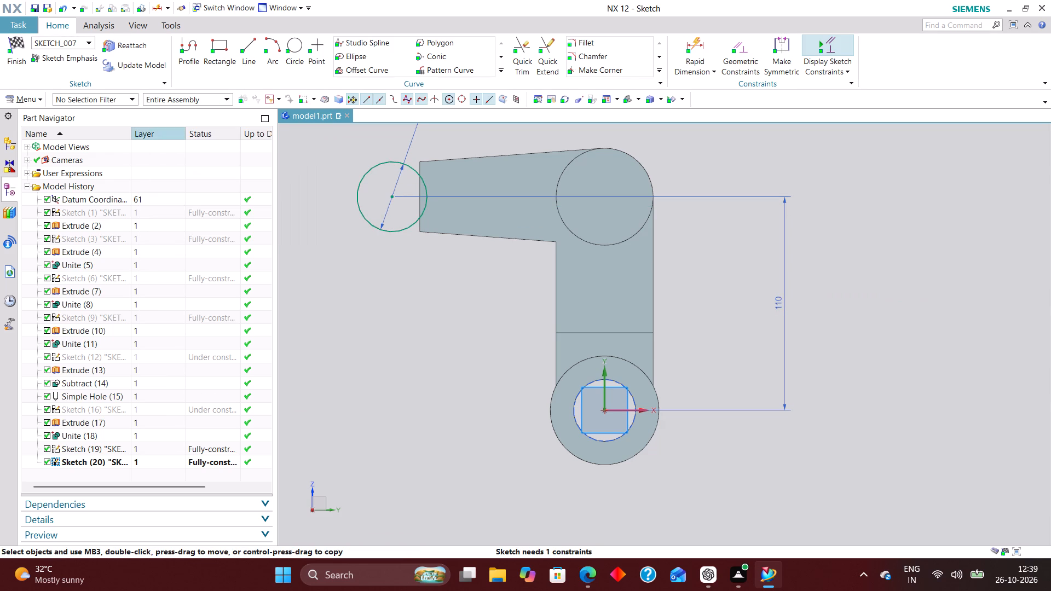
# Shift the 36 mm circle slightly toward the side arm's free end and finish the sketch.
pyautogui.scroll(2, 409, 204)
pyautogui.moveTo(381, 192); pyautogui.dragTo(396, 193)
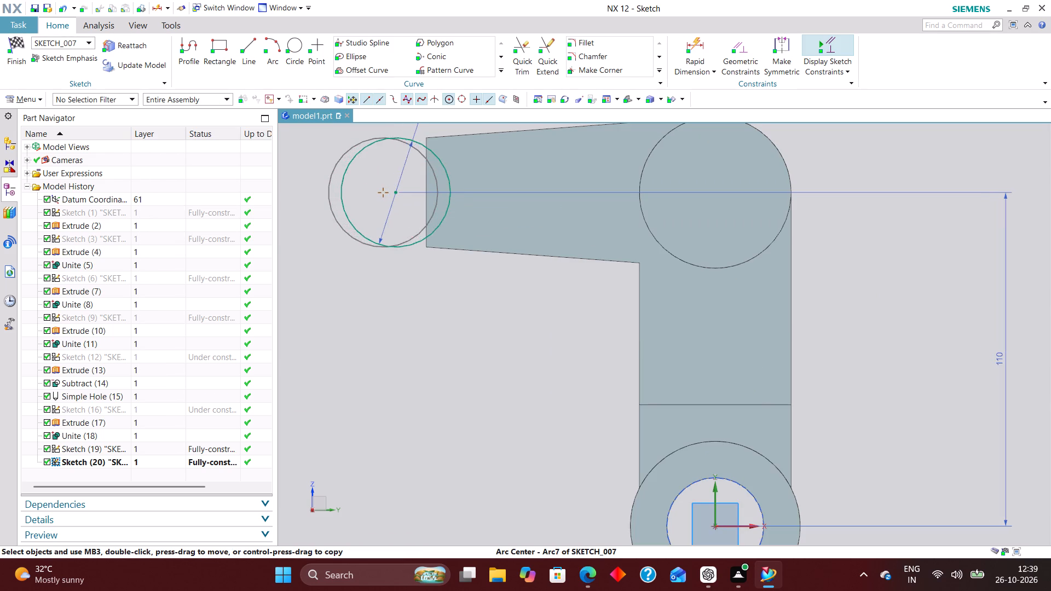
pyautogui.moveTo(396, 193); pyautogui.dragTo(412, 195)
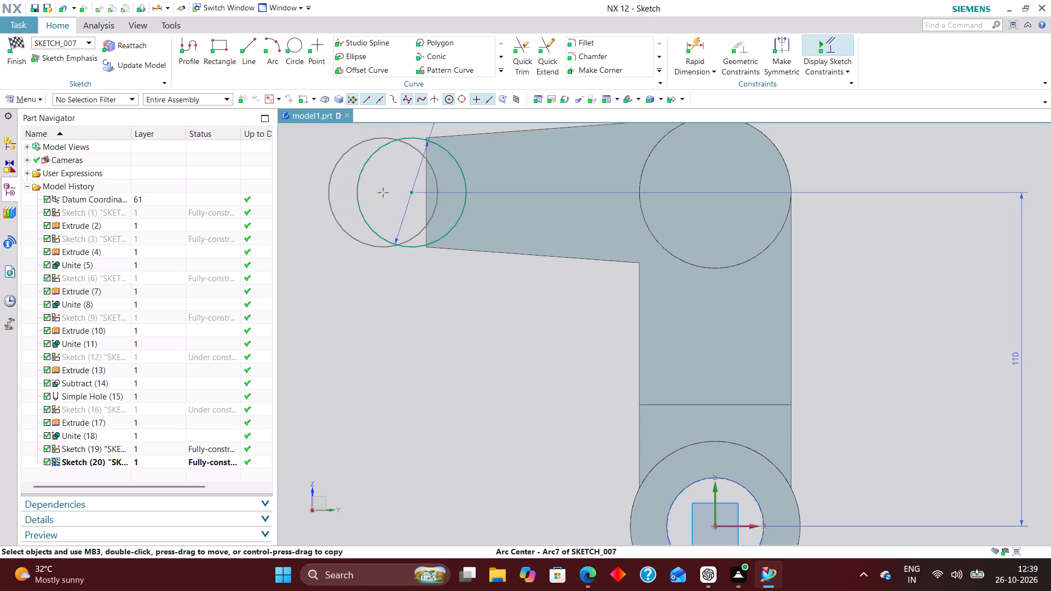
pyautogui.moveTo(412, 195); pyautogui.dragTo(392, 200)
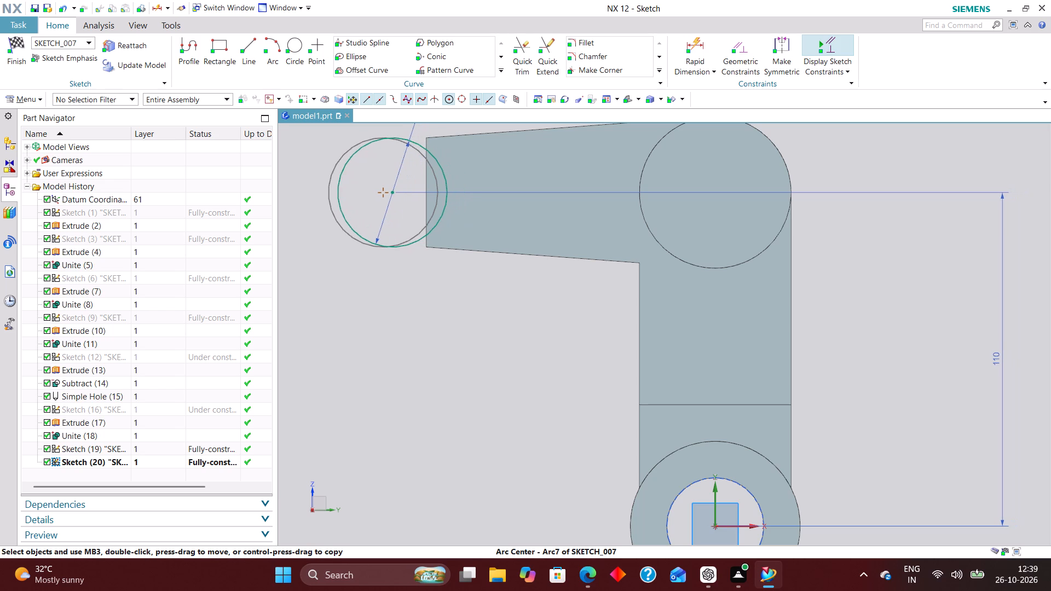
pyautogui.moveTo(392, 200); pyautogui.dragTo(389, 201)
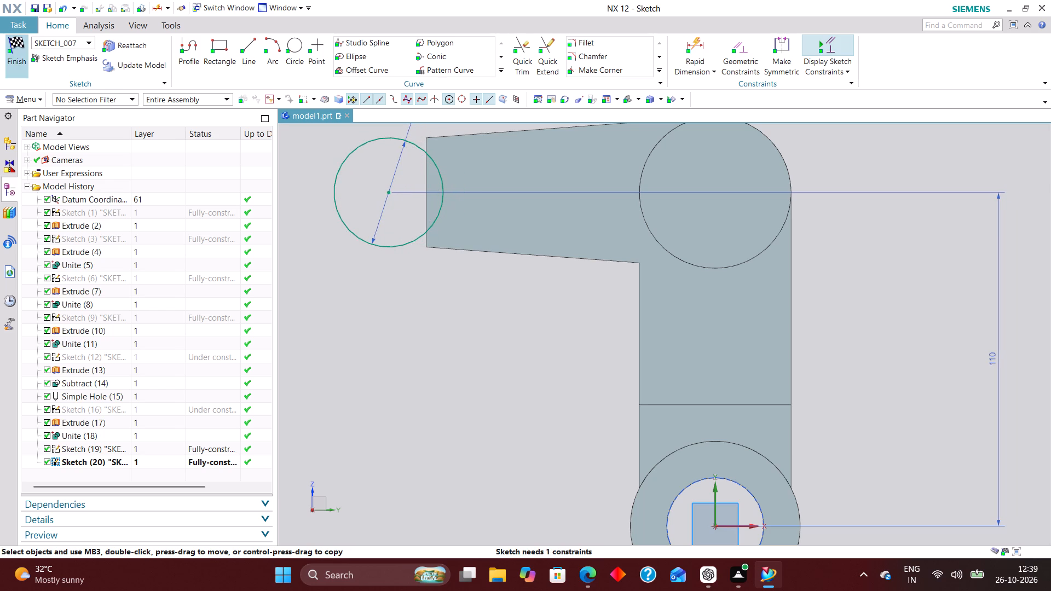
pyautogui.click(15, 43)
pyautogui.scroll(-2, 527, 392)
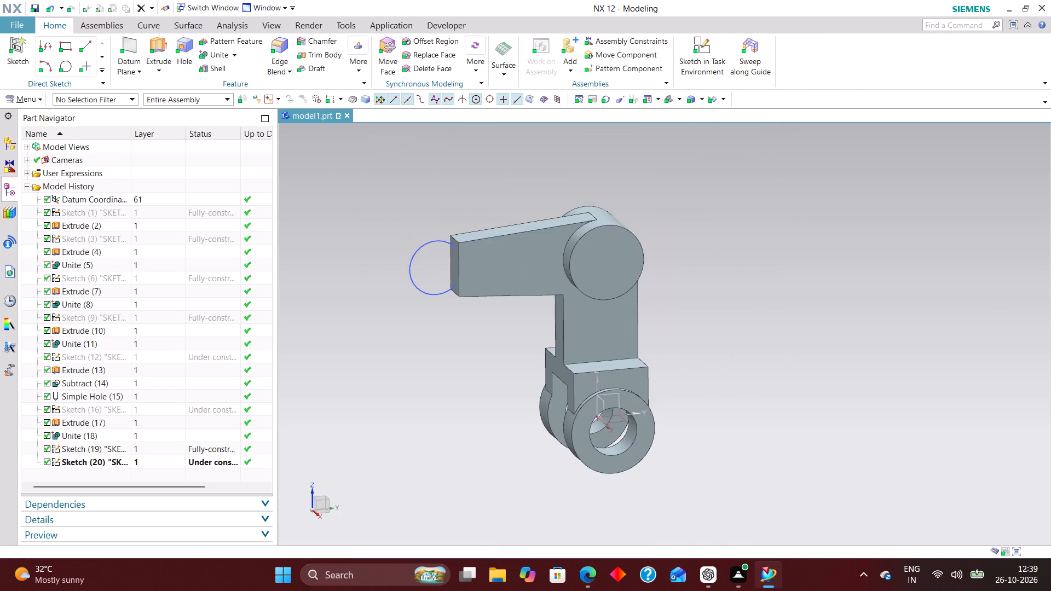
# Extrude the 36 mm circle with a symmetric distance of 52/2 mm and no Boolean to form the free-end cylinder.
pyautogui.scroll(3, 473, 237)
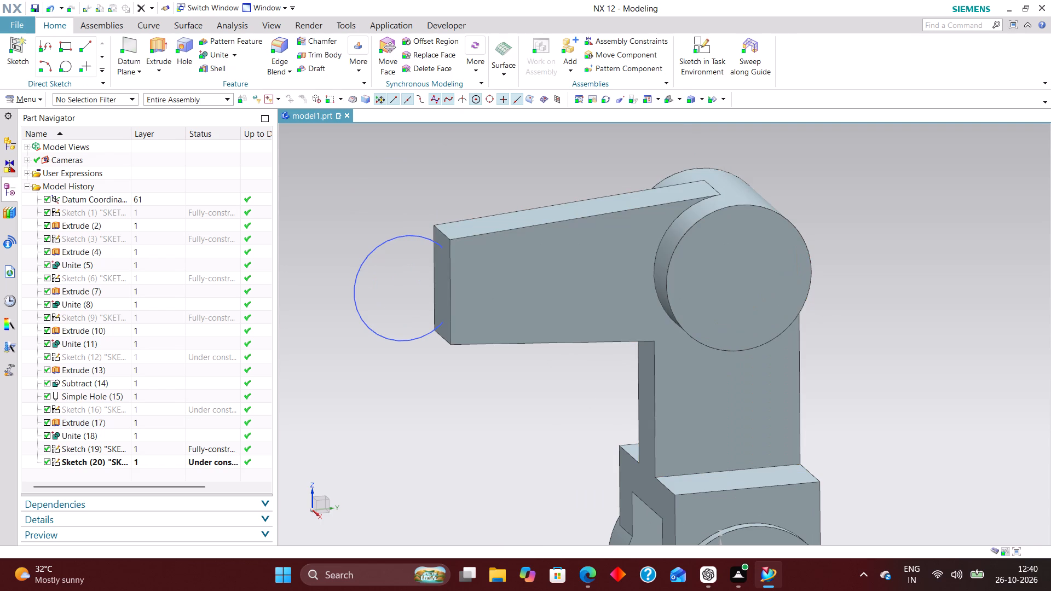
pyautogui.scroll(-1, 492, 309)
pyautogui.click(161, 50)
pyautogui.click(401, 256)
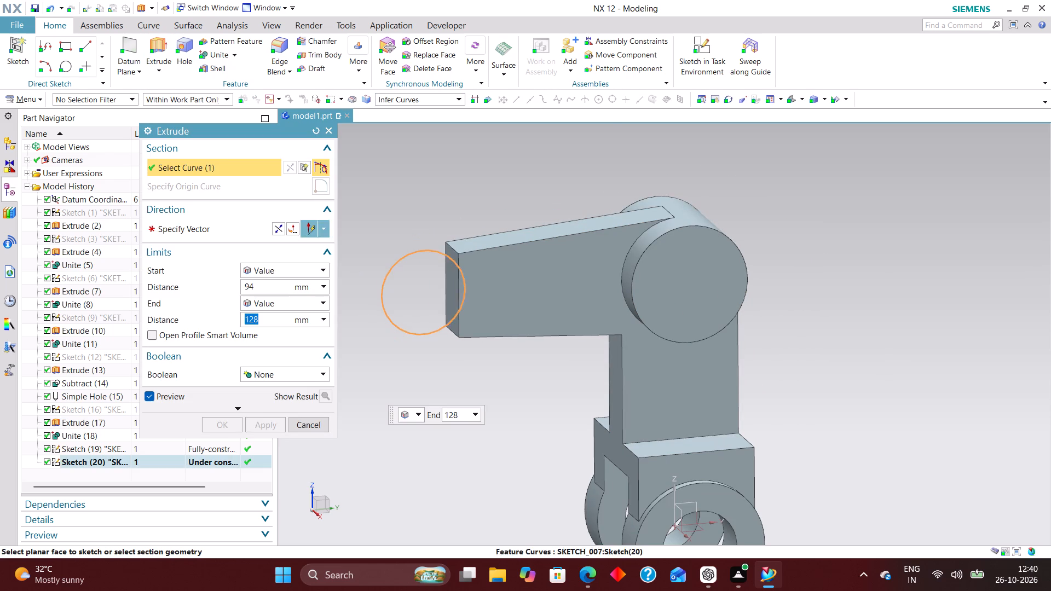
pyautogui.click(276, 266)
pyautogui.click(276, 292)
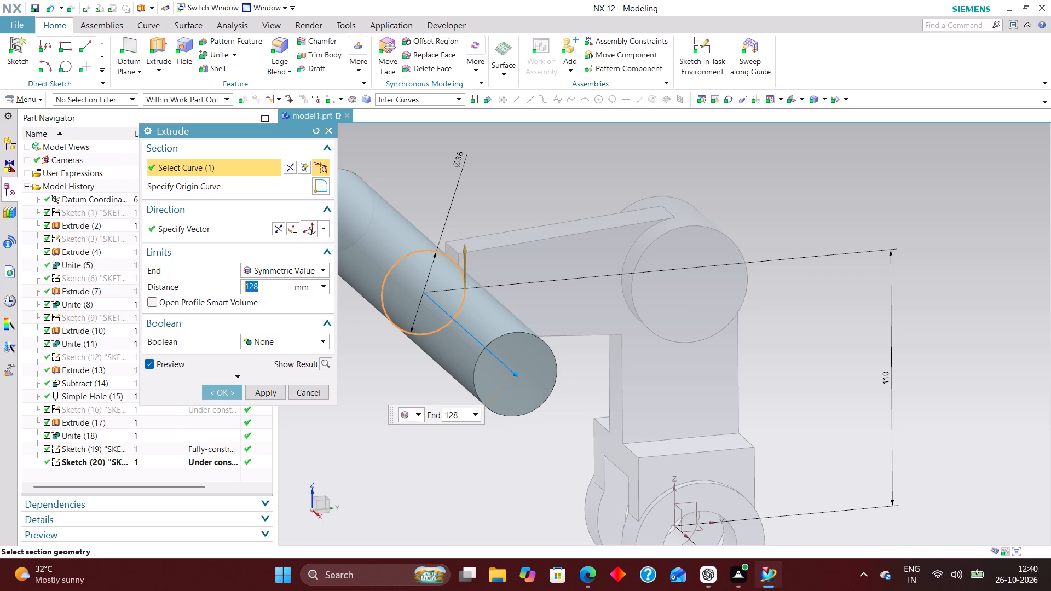
pyautogui.write('24+28')
pyautogui.press('Return')
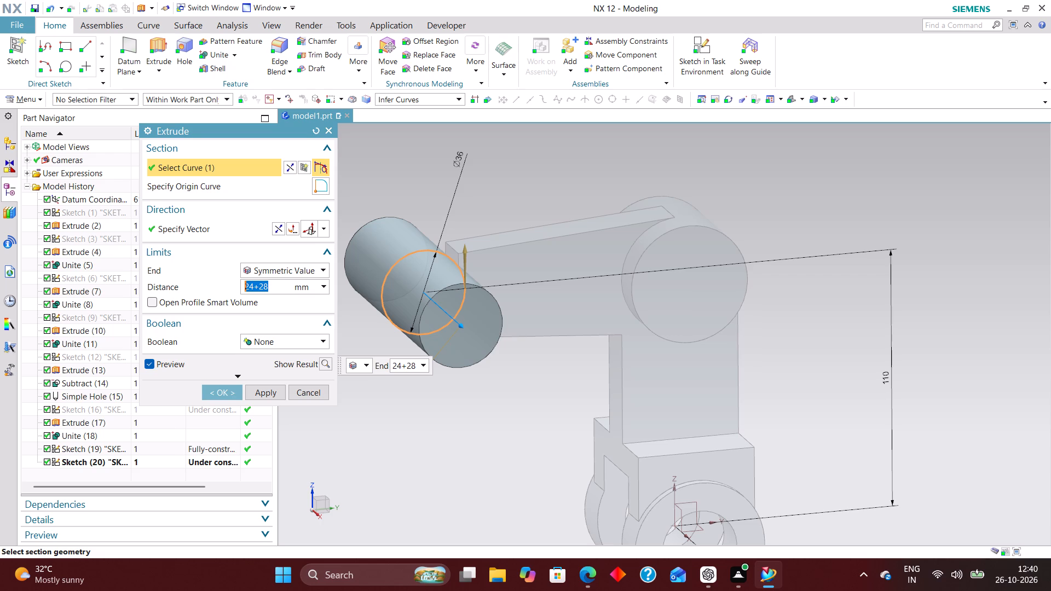
pyautogui.write('52')
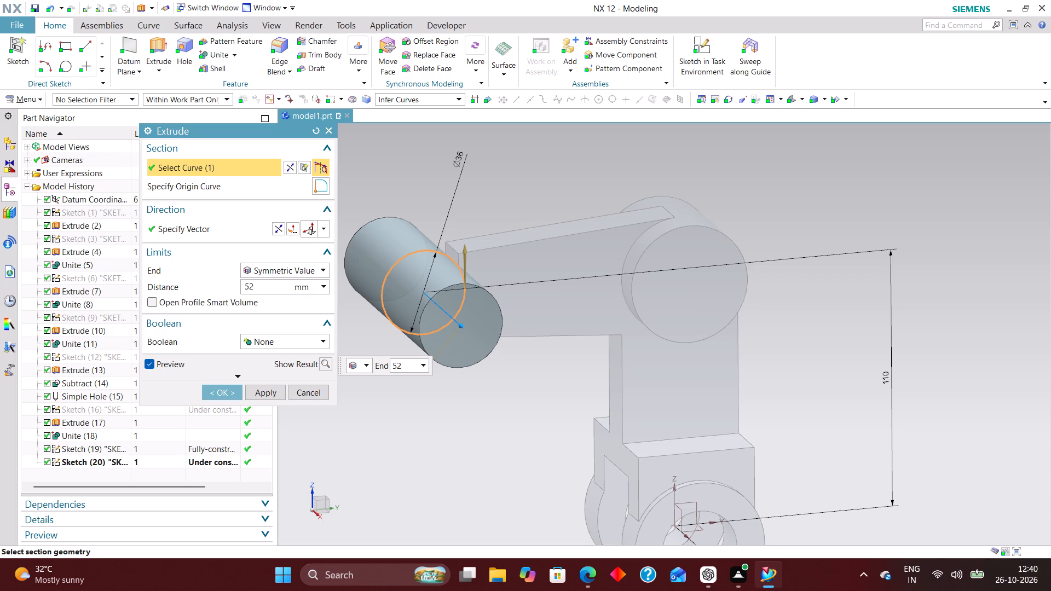
pyautogui.press('Return')
pyautogui.write('52/2')
pyautogui.press('Return')
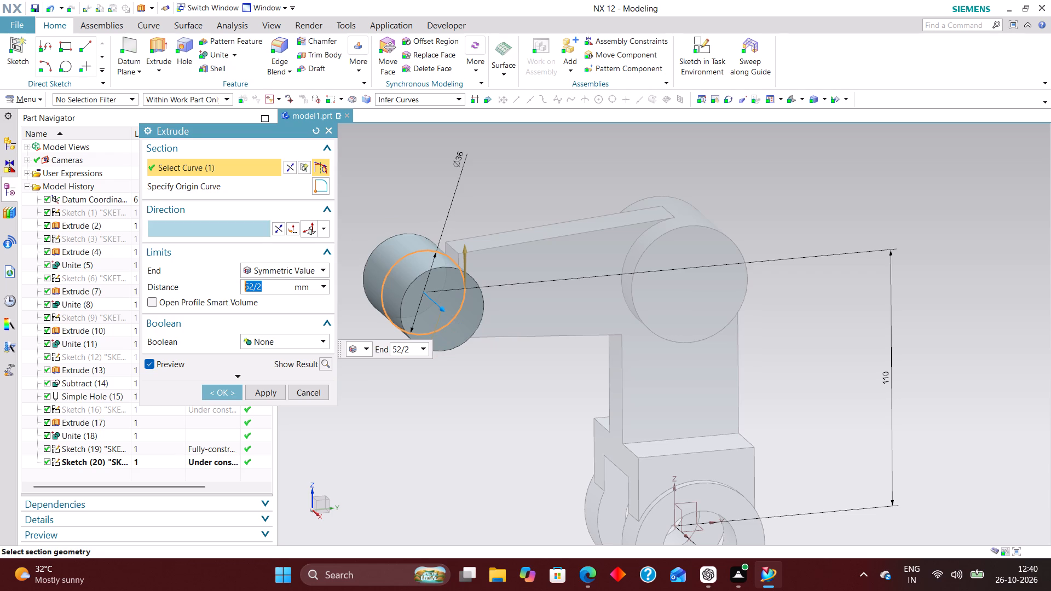
pyautogui.click(222, 392)
pyautogui.scroll(-1, 491, 385)
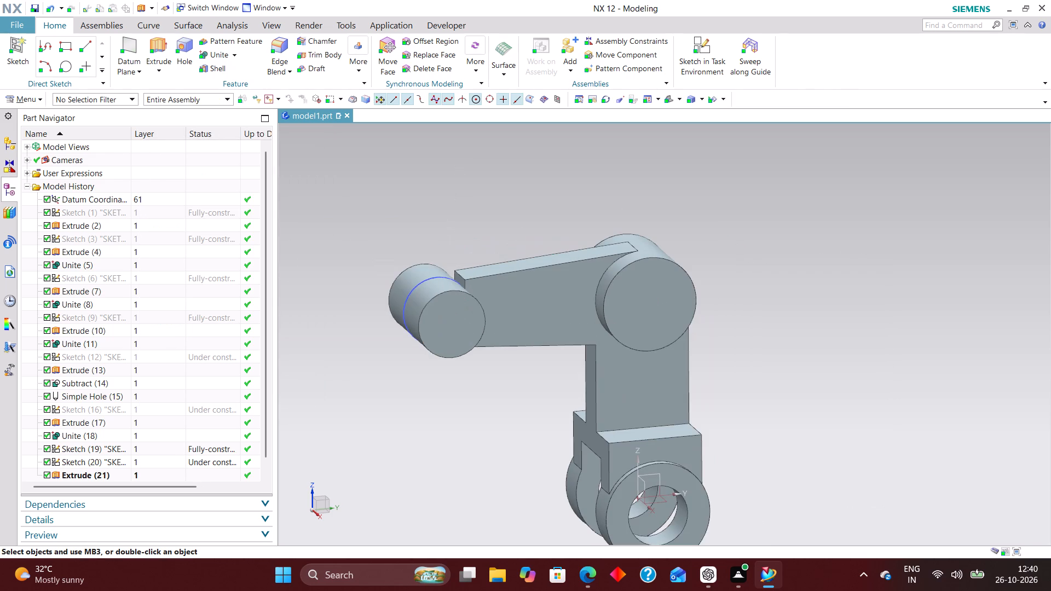
# Delete the unused Sketch (19) left over from the trial line across the side arm.
pyautogui.moveTo(503, 404); pyautogui.dragTo(495, 414, button='middle')
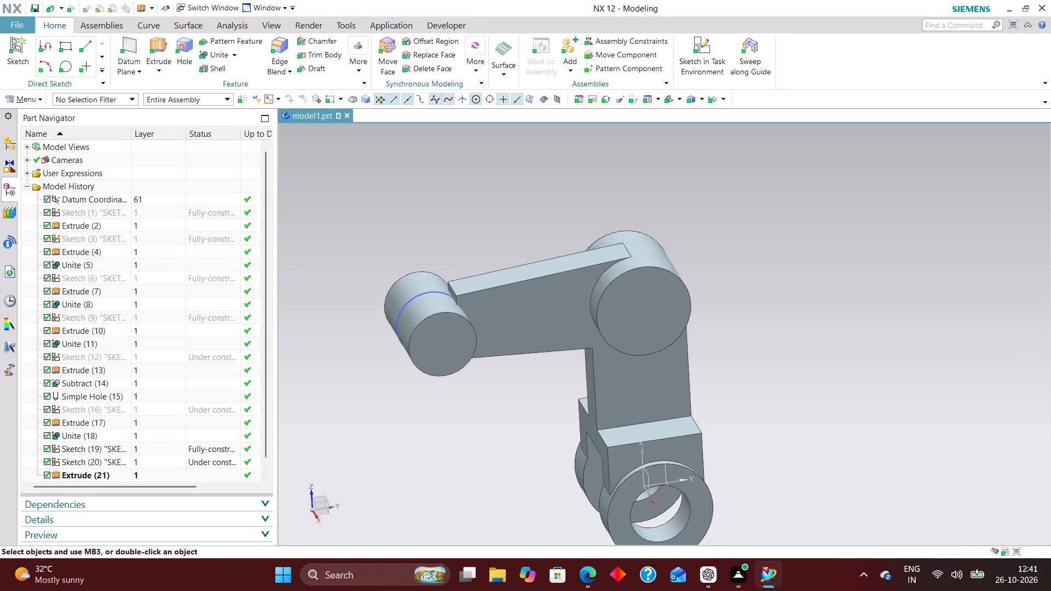
pyautogui.scroll(-2, 583, 268)
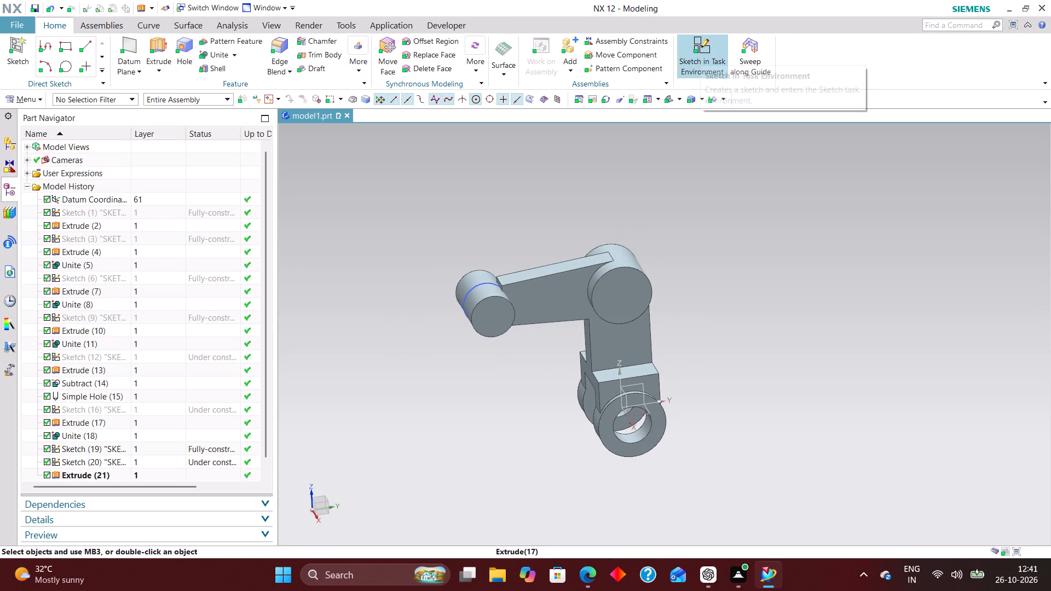
pyautogui.scroll(-4, 137, 461)
pyautogui.click(143, 447)
pyautogui.click(149, 432)
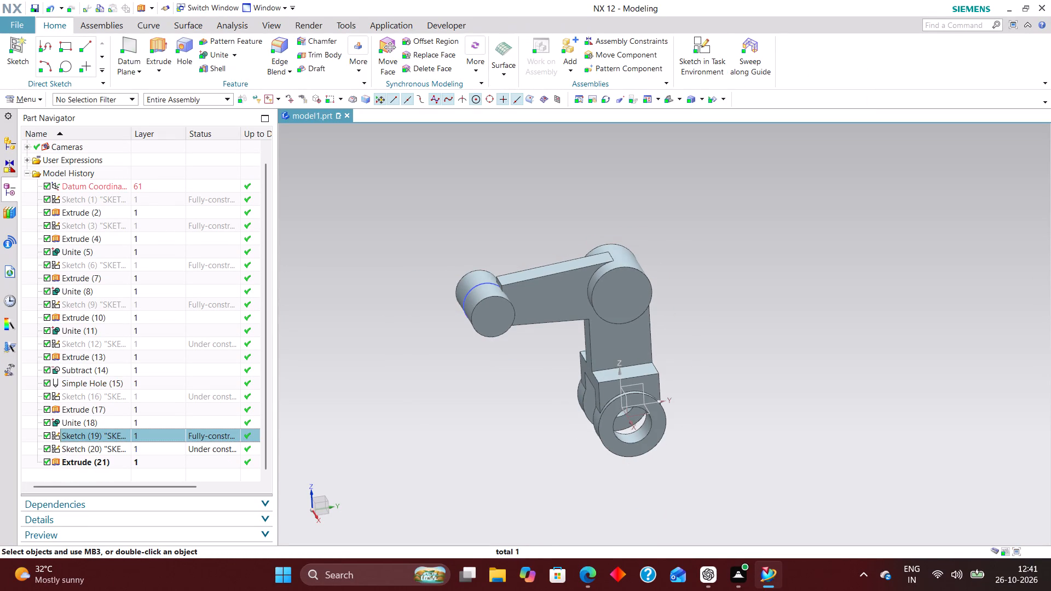
pyautogui.click(151, 440)
pyautogui.rightClick(151, 439)
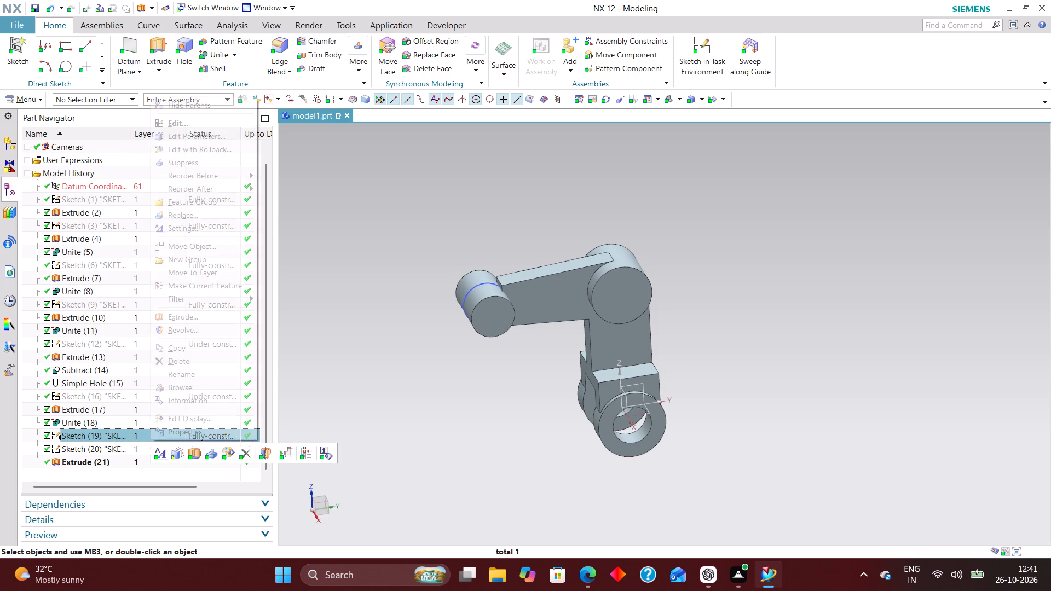
pyautogui.click(249, 454)
# Reopen Sketch (20) and dimension the 36 mm circle's centre 85 mm horizontally from the sketch's vertical axis.
pyautogui.click(176, 453)
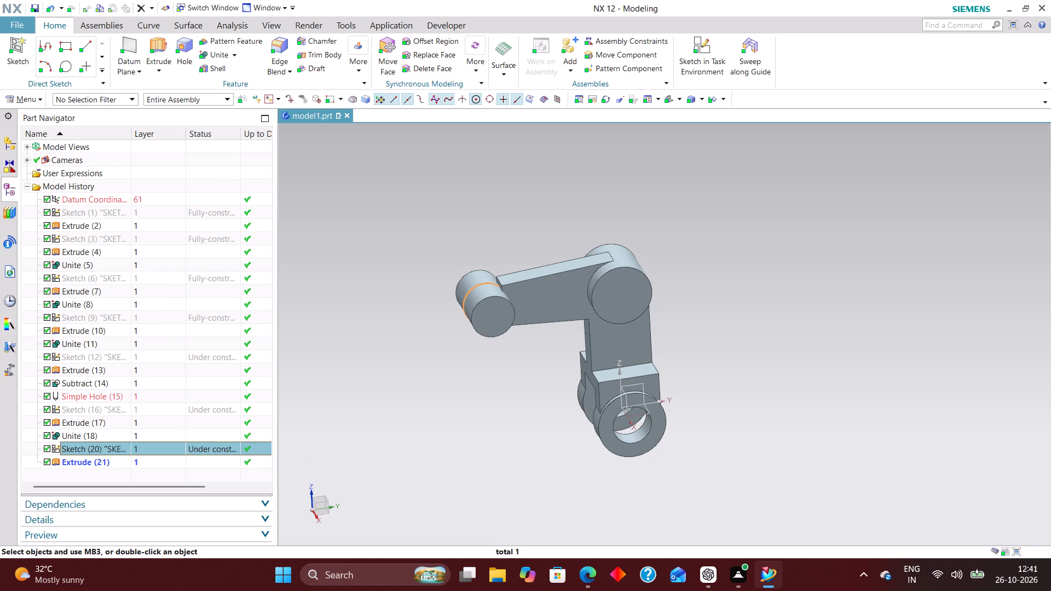
pyautogui.rightClick(175, 451)
pyautogui.click(239, 159)
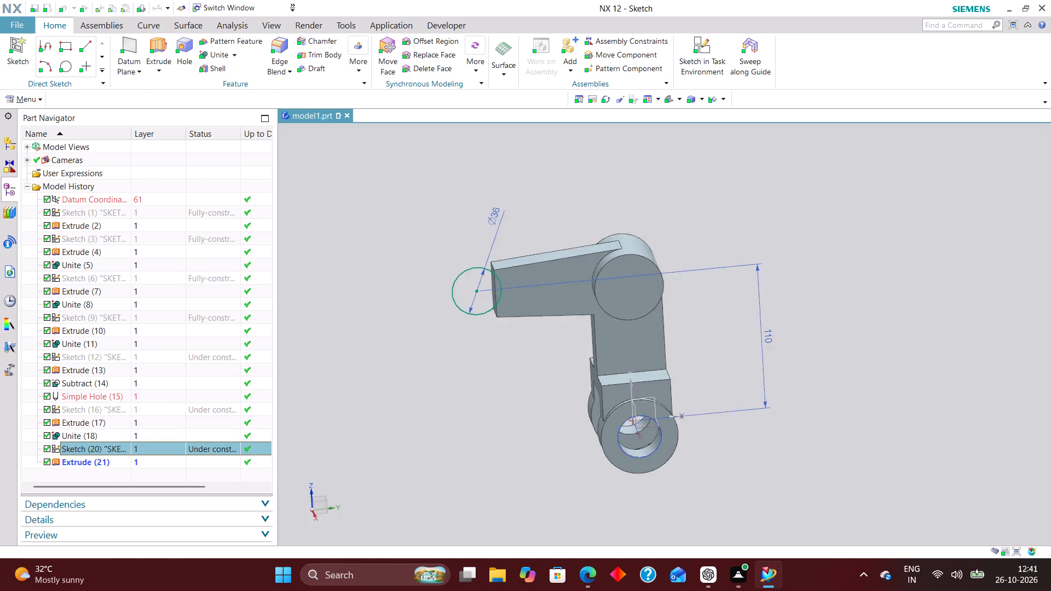
pyautogui.scroll(-2, 463, 273)
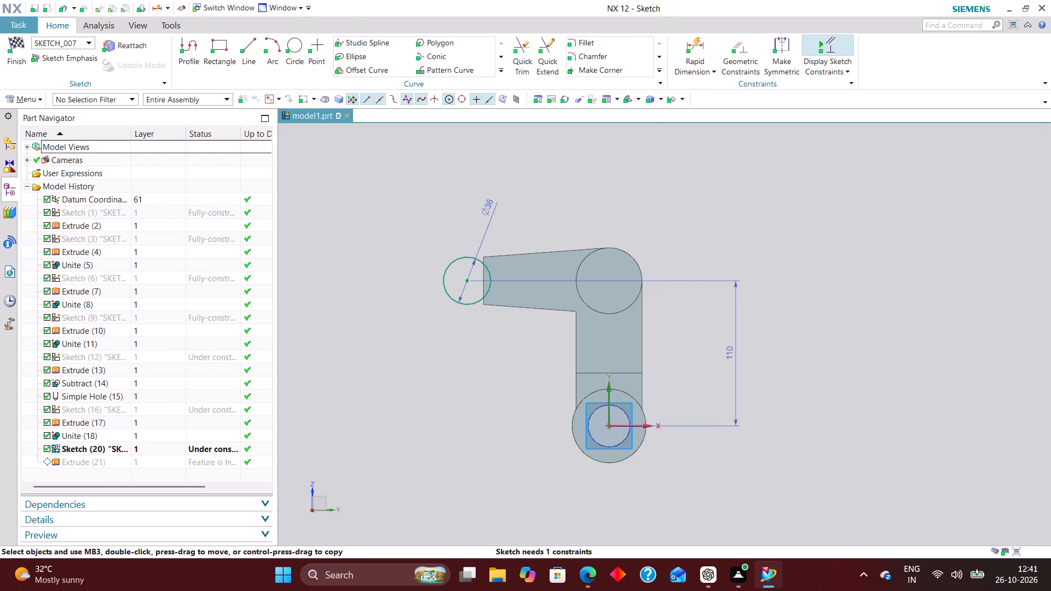
pyautogui.click(695, 49)
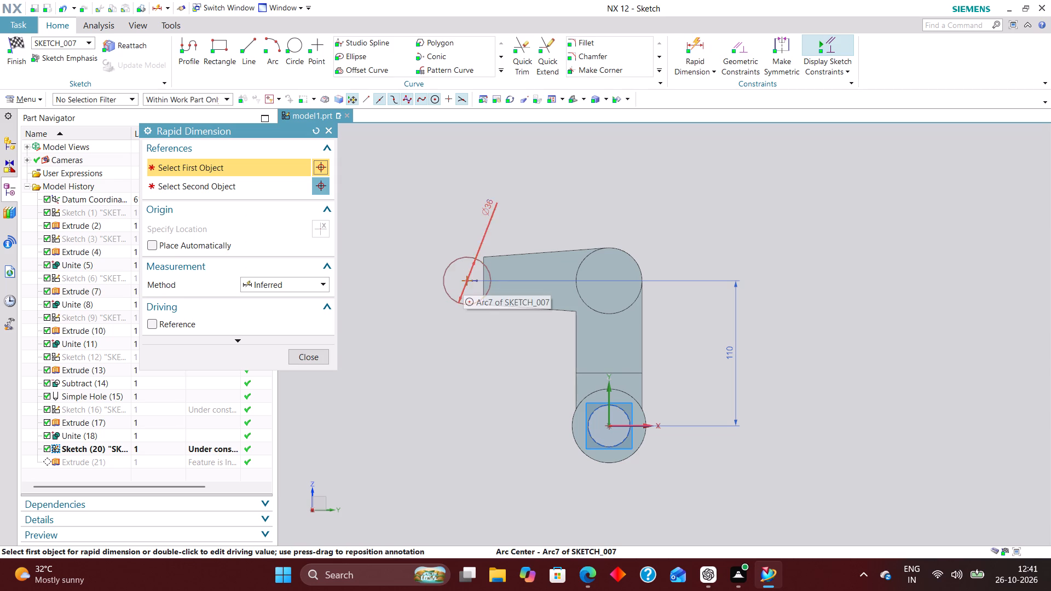
pyautogui.click(465, 281)
pyautogui.click(605, 395)
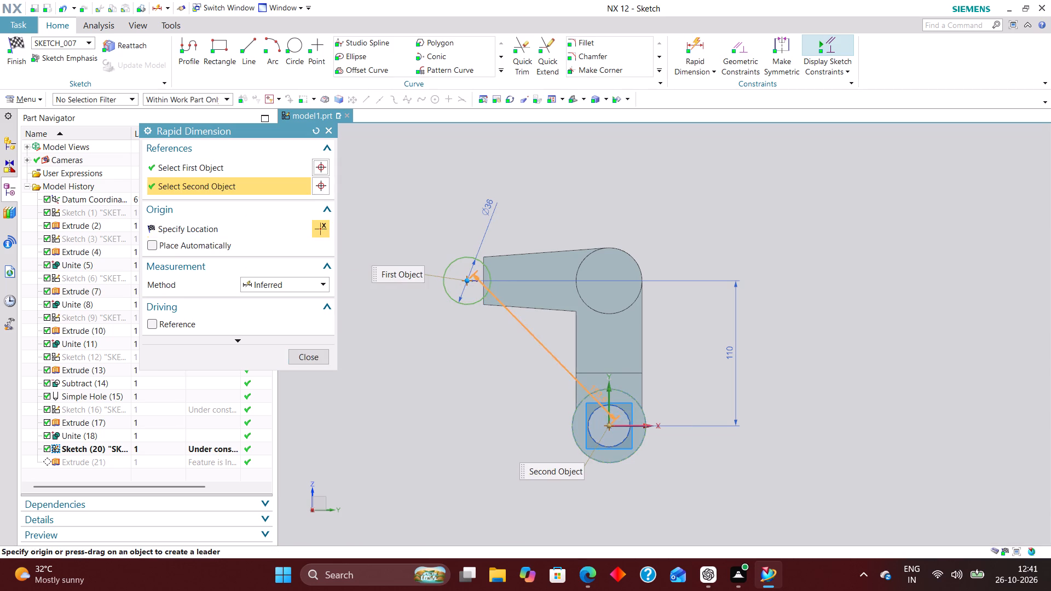
pyautogui.click(311, 133)
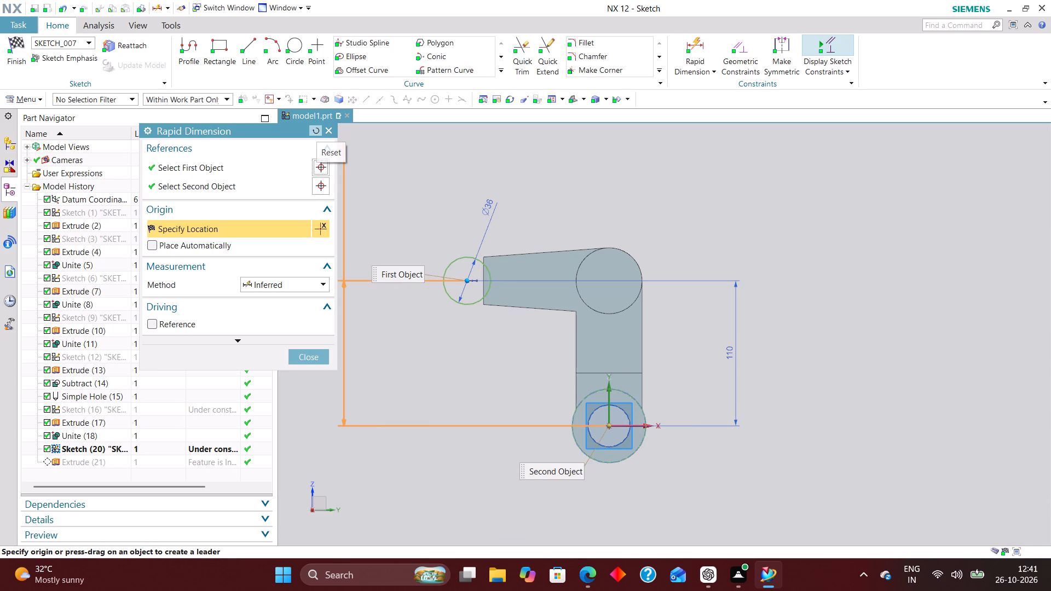
pyautogui.click(465, 279)
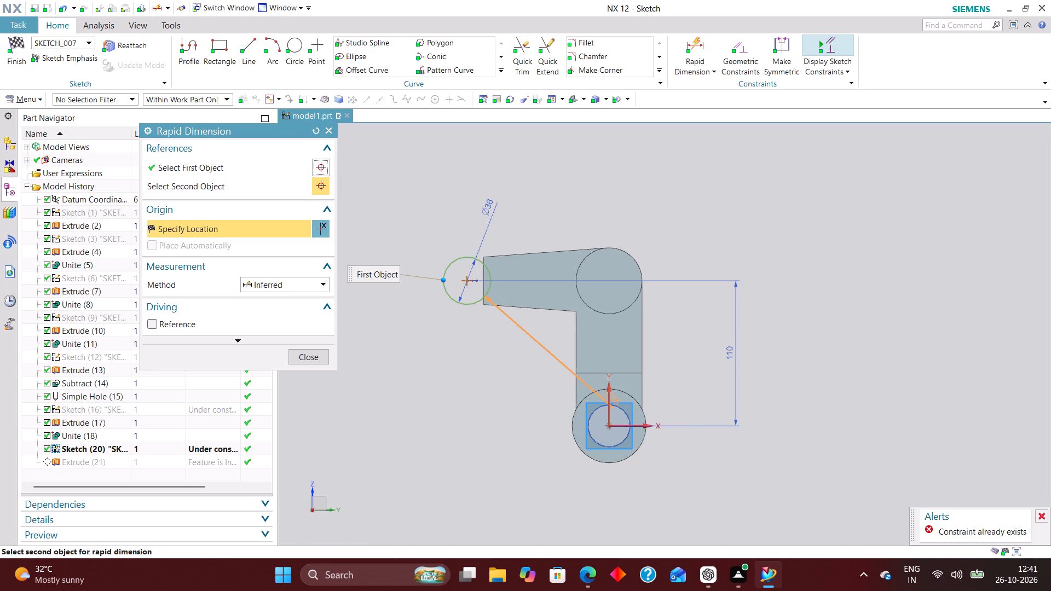
pyautogui.scroll(6, 605, 397)
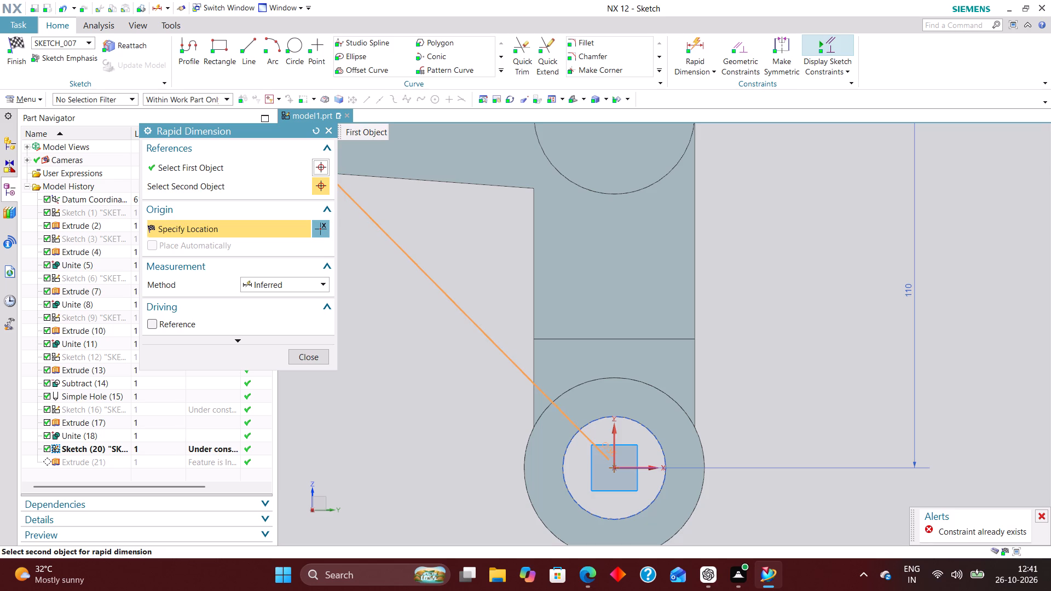
pyautogui.click(611, 444)
pyautogui.scroll(-7, 607, 390)
pyautogui.click(567, 465)
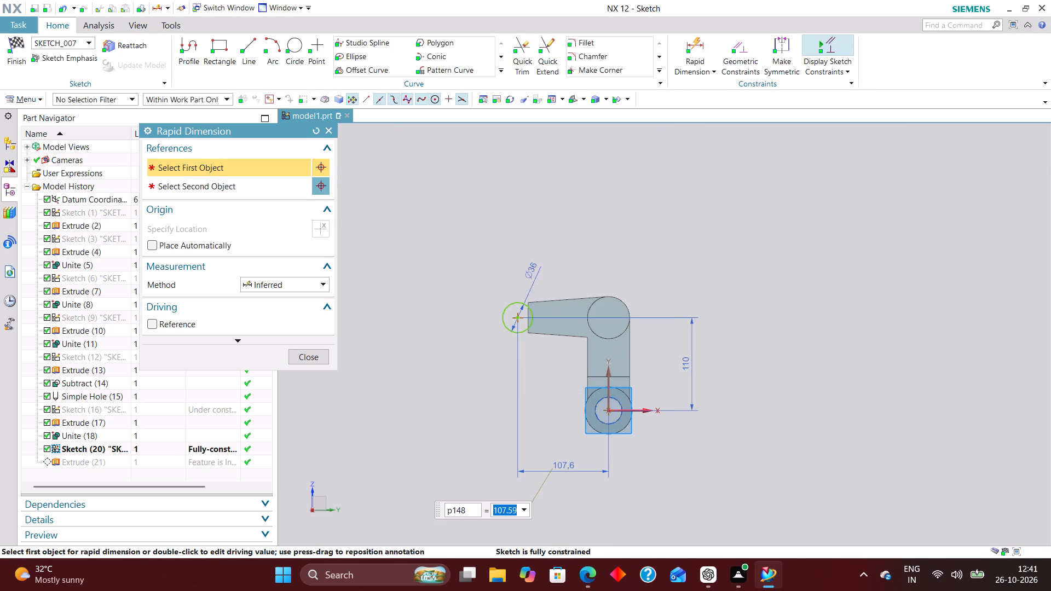
pyautogui.write('85')
pyautogui.press('Return')
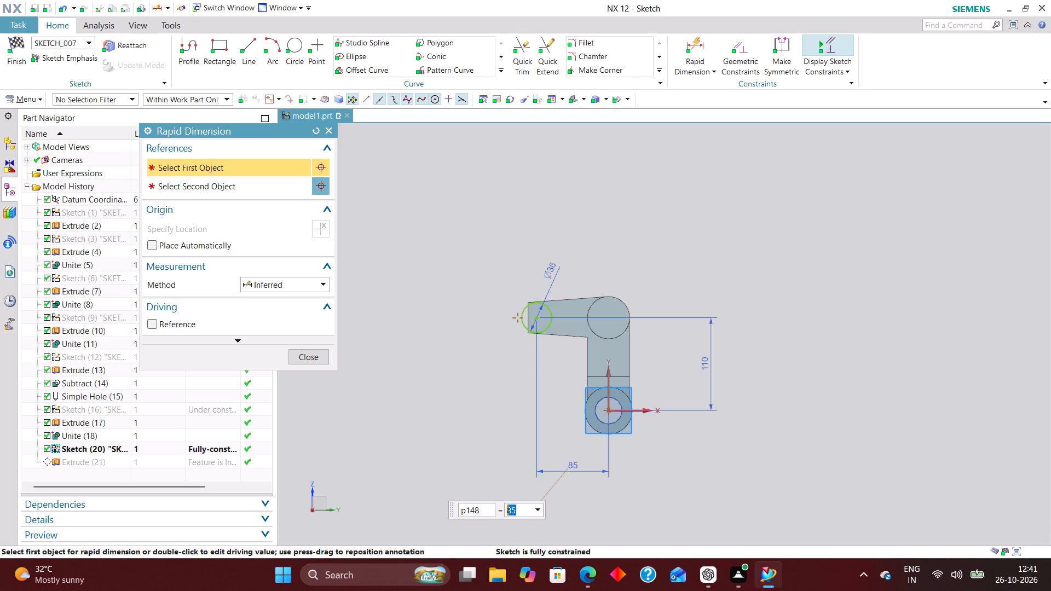
# Finish Sketch (20) with the repositioned 36 mm circle and hide the sketch from the model view.
pyautogui.click(316, 360)
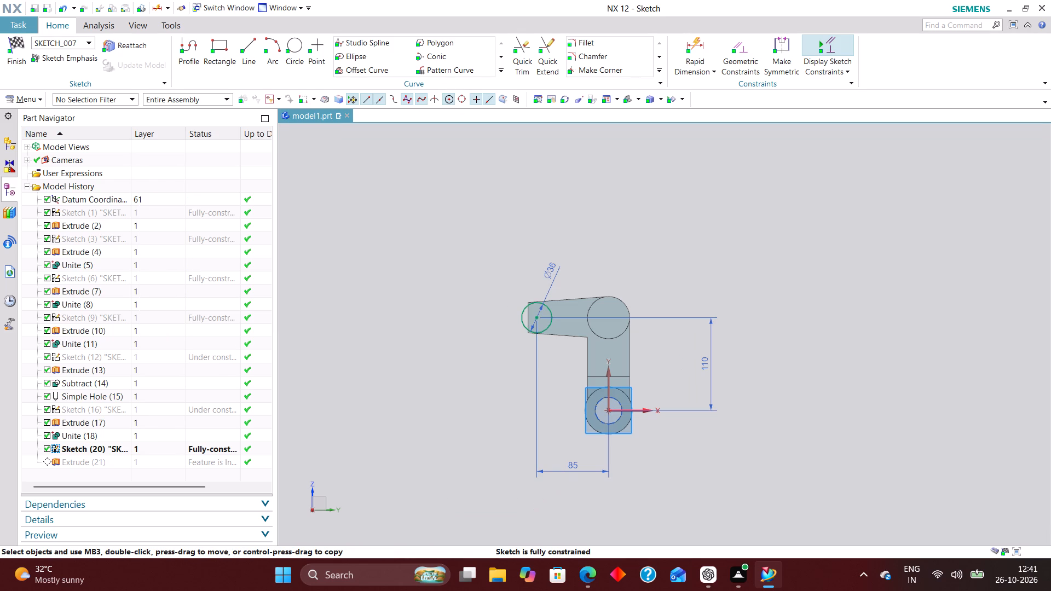
pyautogui.click(9, 42)
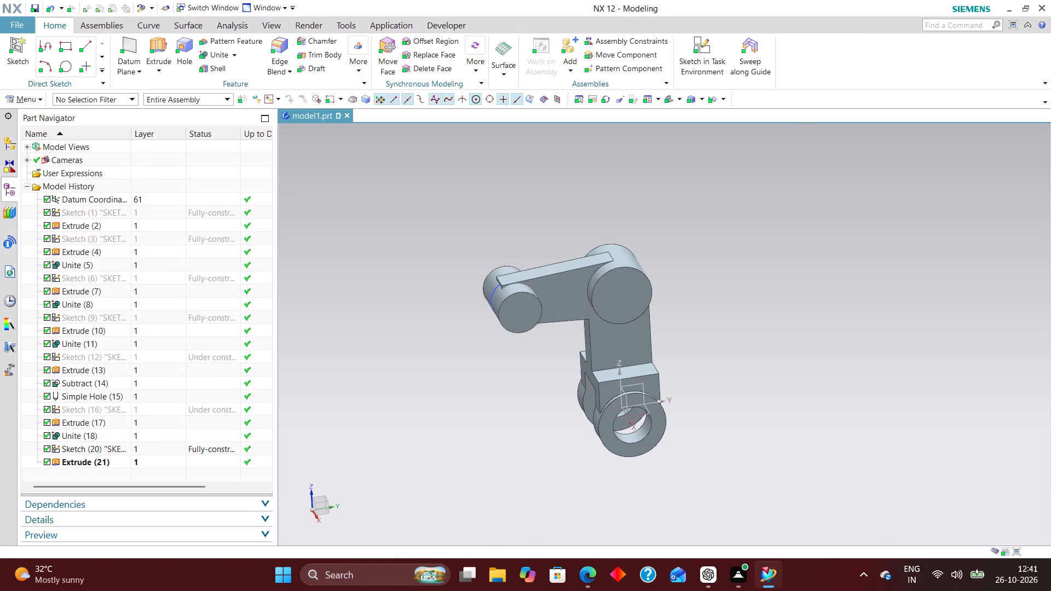
pyautogui.scroll(7, 503, 282)
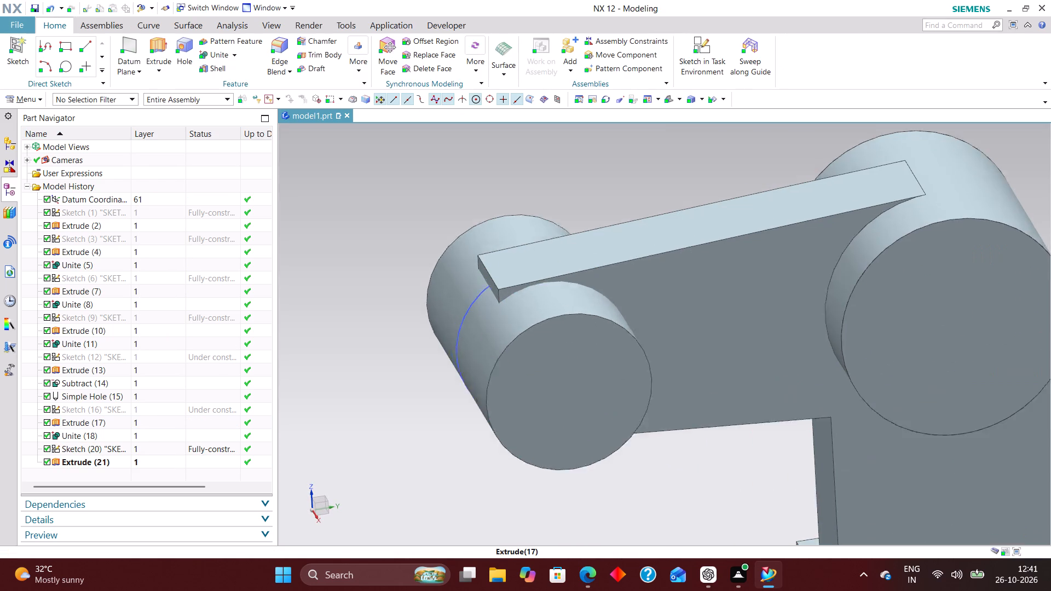
pyautogui.scroll(3, 510, 299)
pyautogui.scroll(-3, 516, 230)
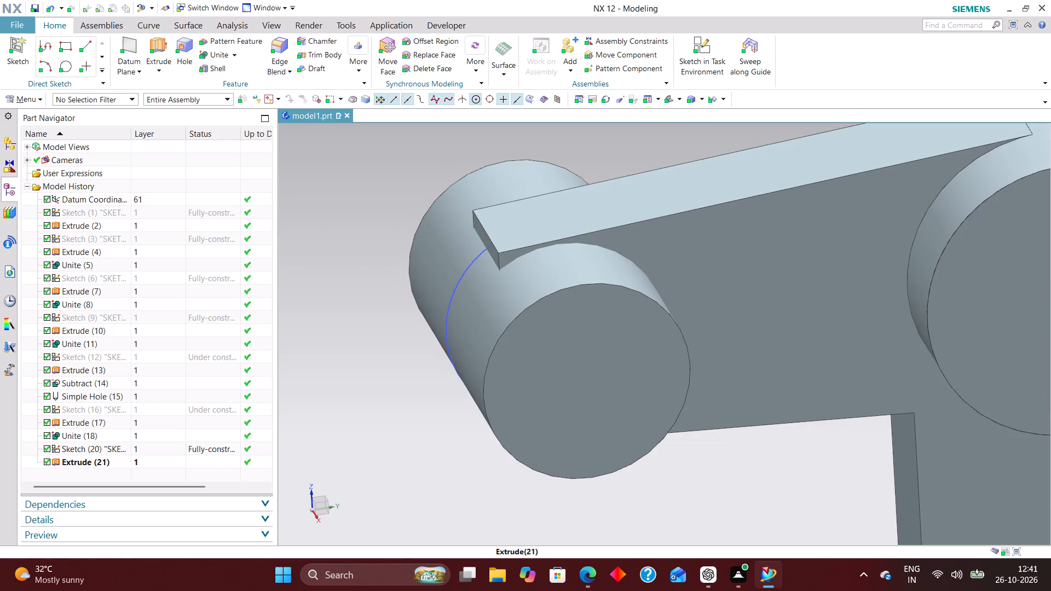
pyautogui.moveTo(471, 263); pyautogui.dragTo(470, 321, button='right')
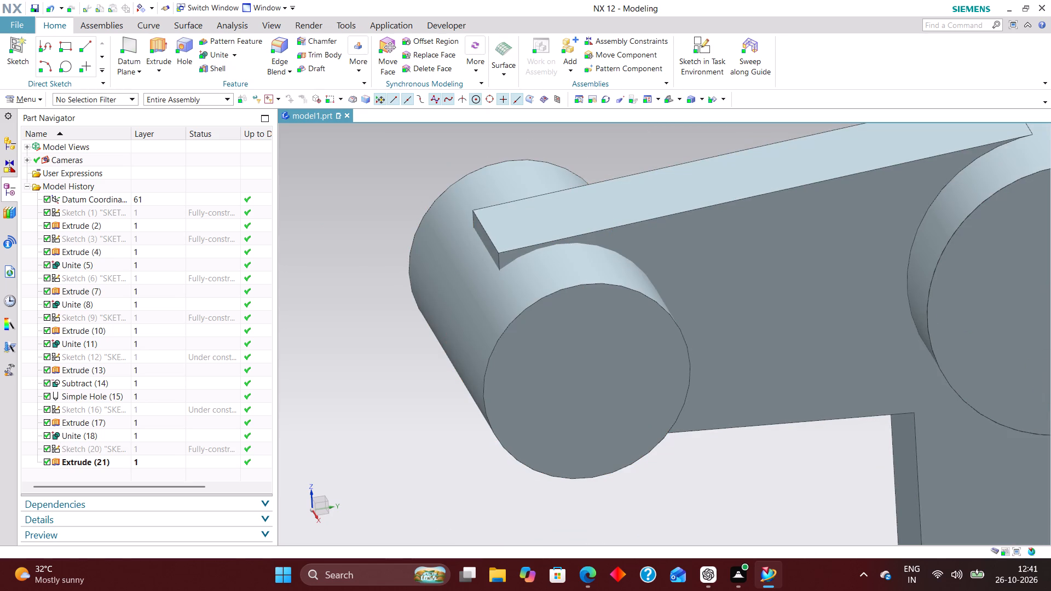
# Reopen the side arm's Sketch (16) with rollback, move the 36 mm end dimension closer to the profile and finish the sketch.
pyautogui.moveTo(401, 401); pyautogui.dragTo(401, 389, button='middle')
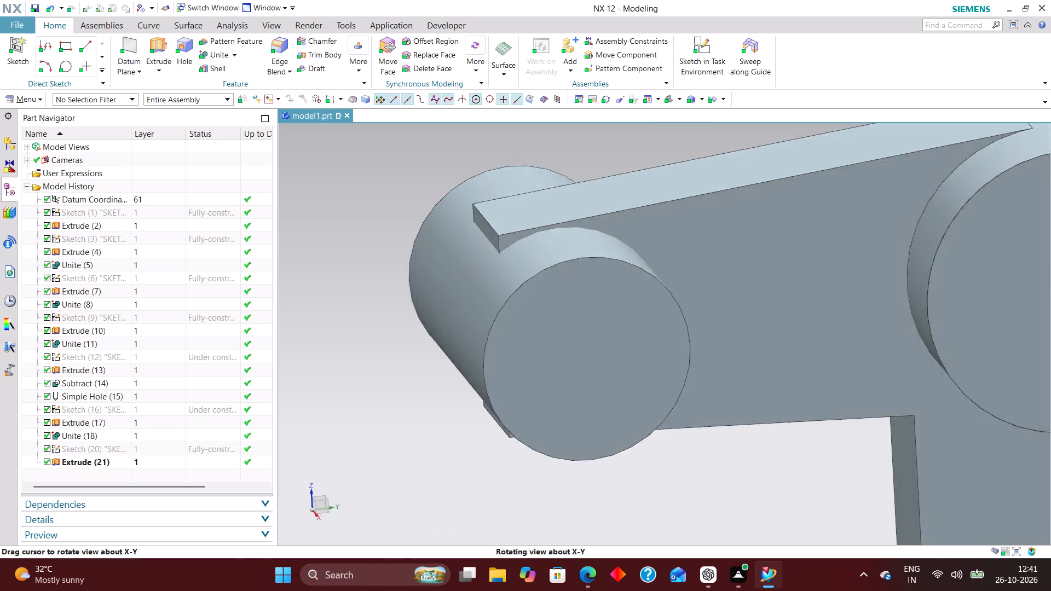
pyautogui.moveTo(401, 389); pyautogui.dragTo(403, 366, button='middle')
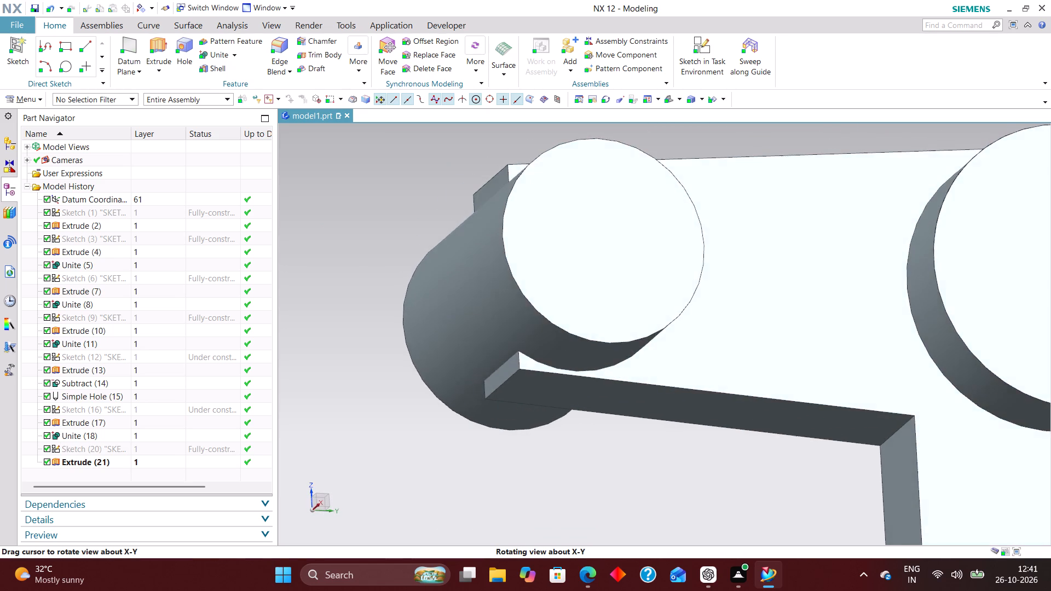
pyautogui.moveTo(403, 366); pyautogui.dragTo(395, 396, button='middle')
pyautogui.middleClick(395, 395)
pyautogui.moveTo(395, 392); pyautogui.dragTo(394, 379, button='middle')
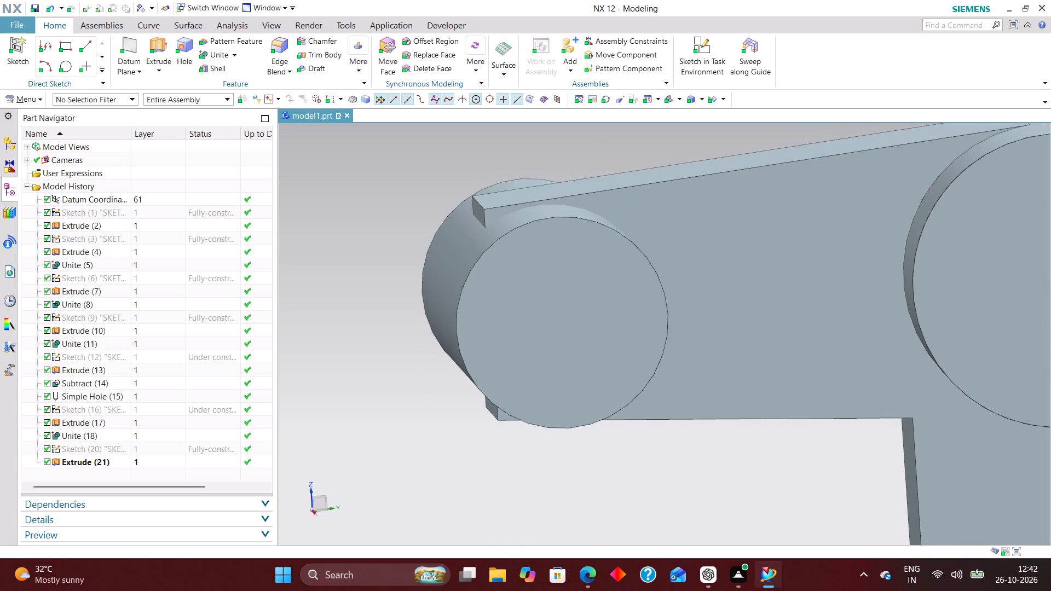
pyautogui.click(116, 421)
pyautogui.click(119, 405)
pyautogui.rightClick(119, 405)
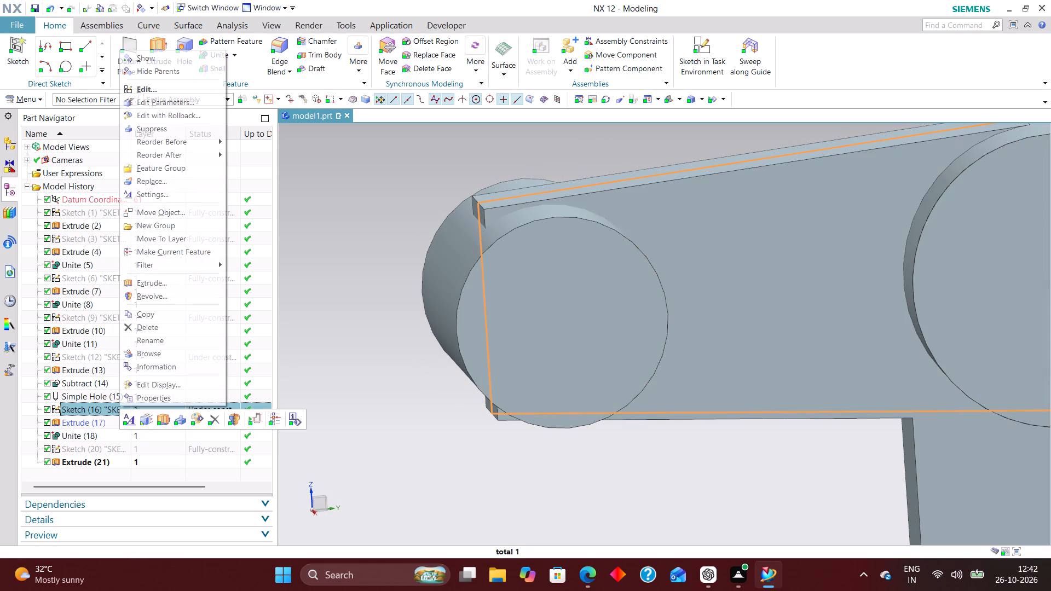
pyautogui.click(217, 115)
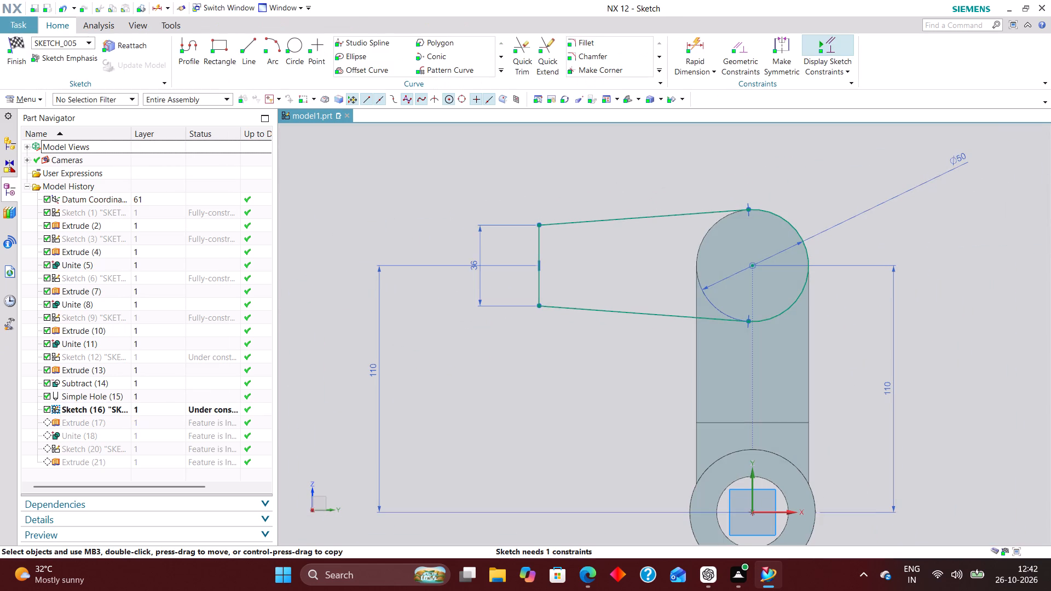
pyautogui.scroll(3, 472, 276)
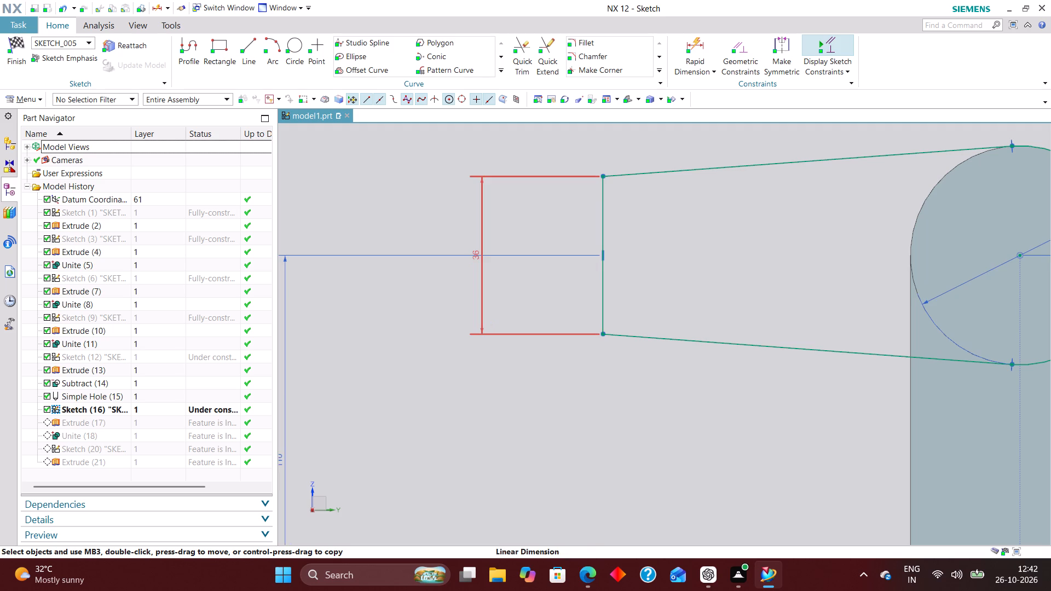
pyautogui.moveTo(479, 277); pyautogui.dragTo(508, 283)
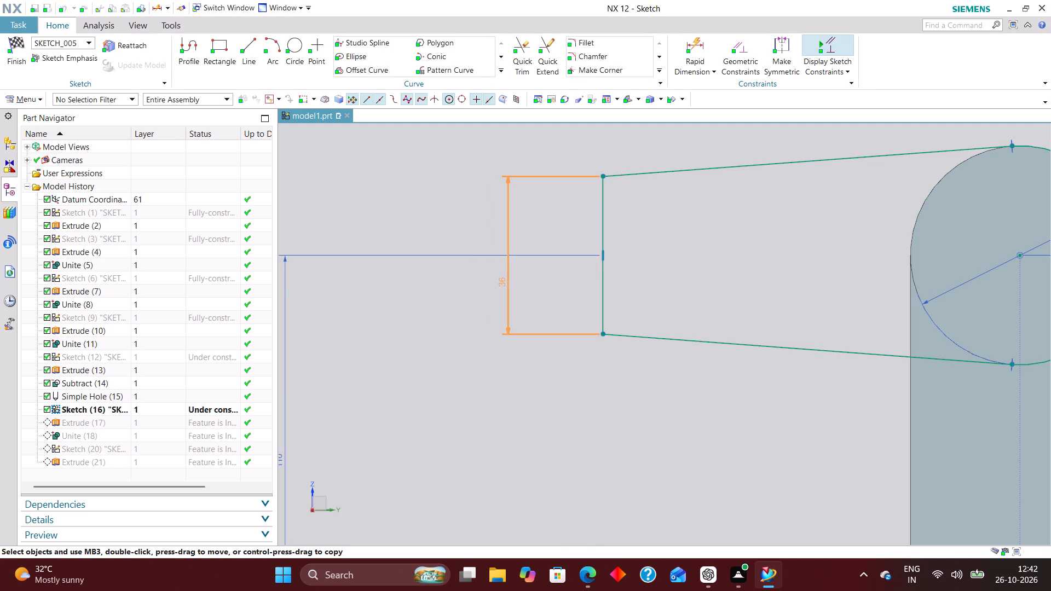
pyautogui.moveTo(508, 283); pyautogui.dragTo(498, 274)
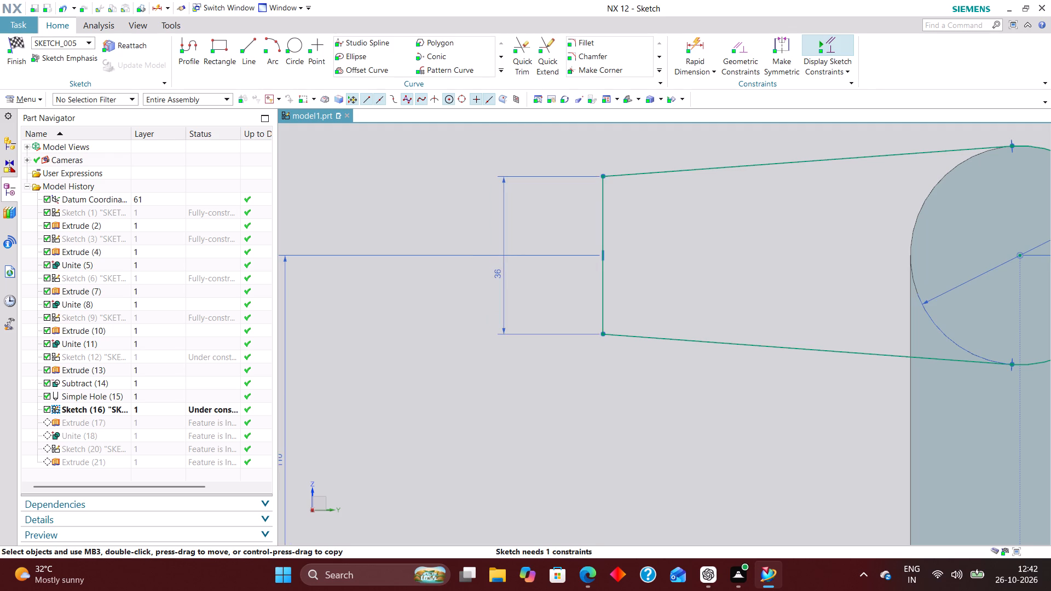
pyautogui.click(17, 56)
pyautogui.scroll(-5, 420, 316)
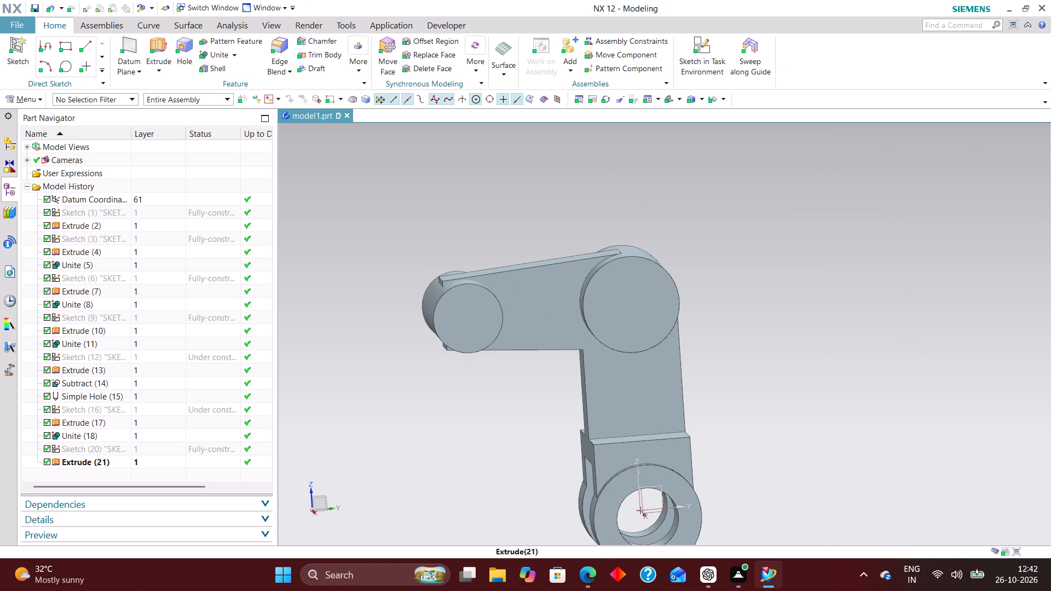
# Reopen Sketch (20) with rollback, examine how the 36 mm circle sits against the side arm's free end, and finish it.
pyautogui.click(169, 449)
pyautogui.rightClick(169, 449)
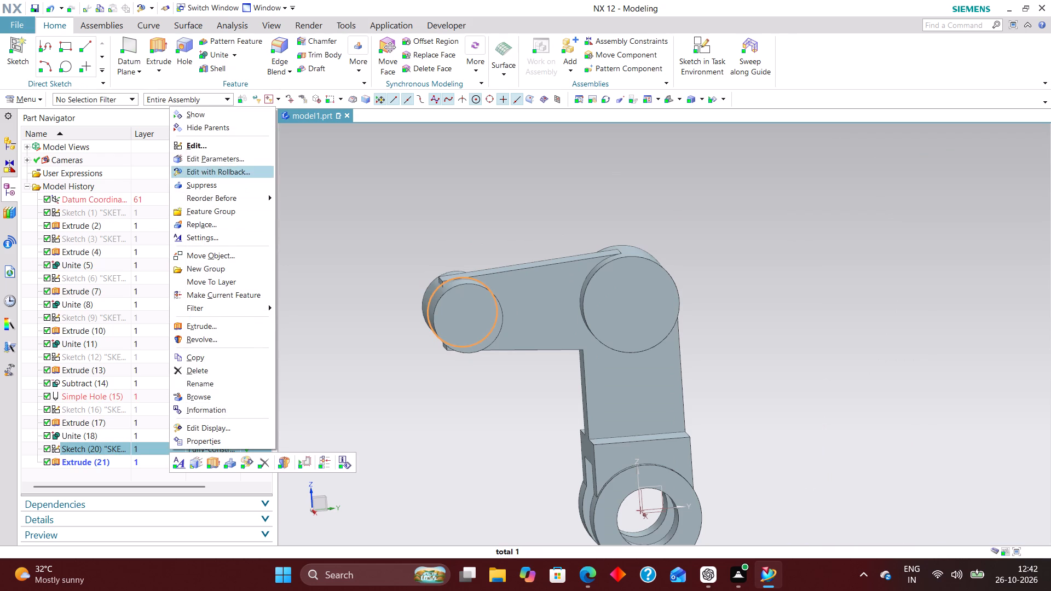
pyautogui.click(240, 172)
pyautogui.scroll(4, 544, 177)
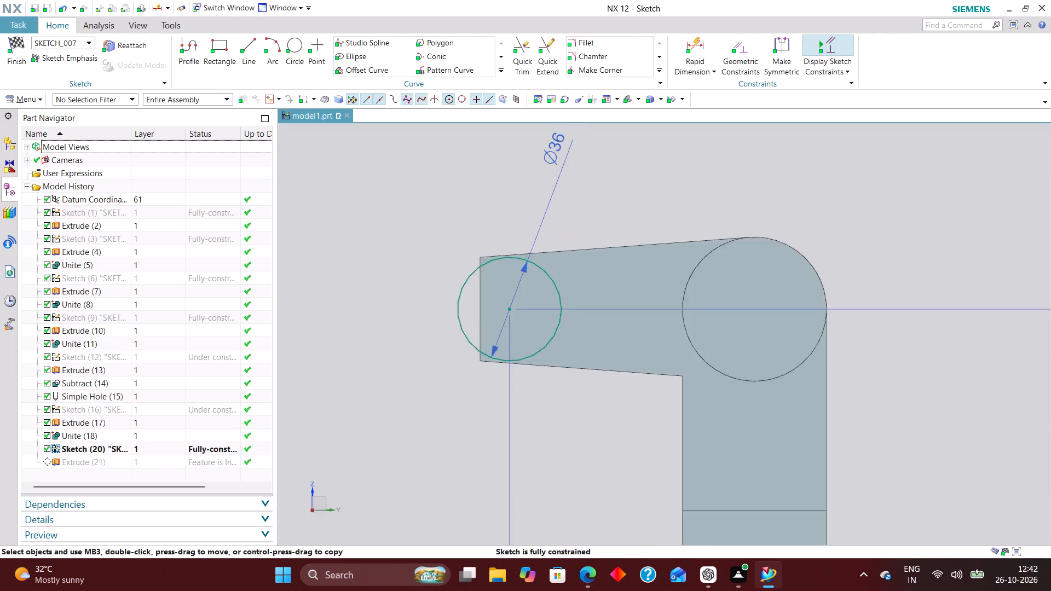
pyautogui.scroll(3, 523, 266)
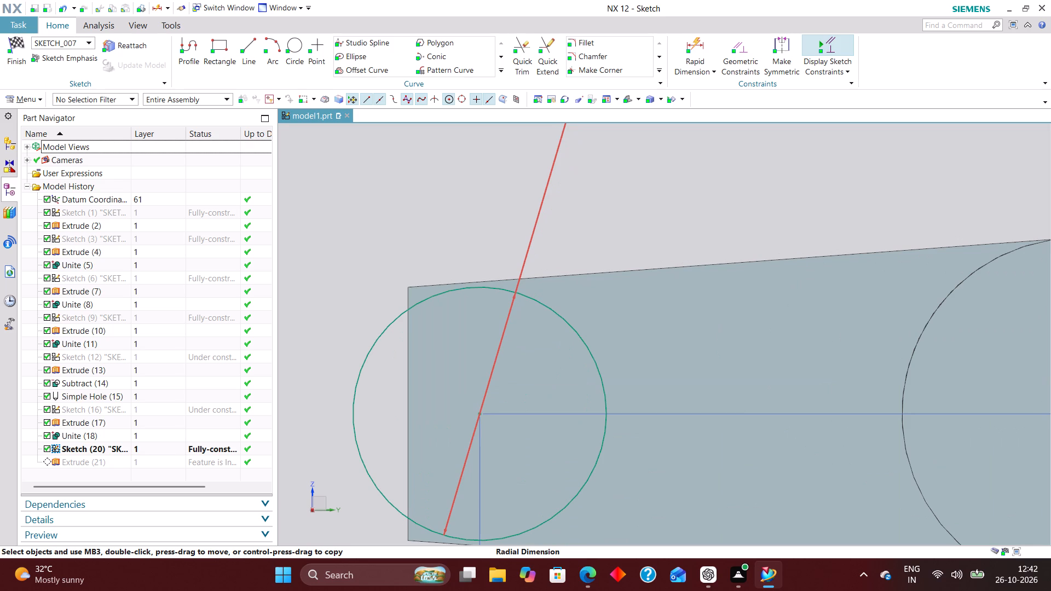
pyautogui.click(11, 36)
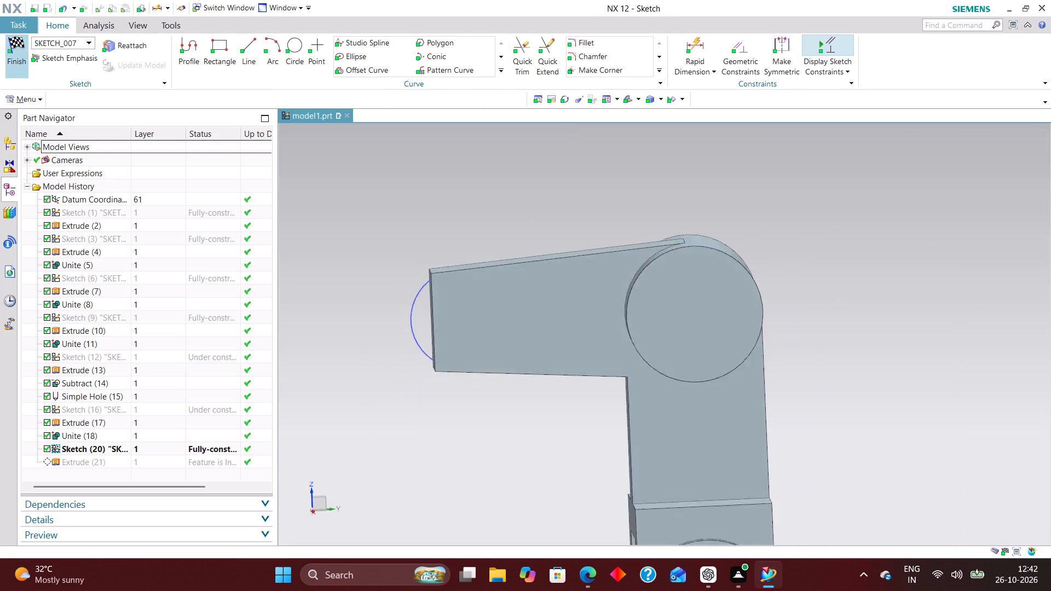
# Unite the free-end cylinder as the tool body with the side arm body as the target.
pyautogui.scroll(5, 445, 273)
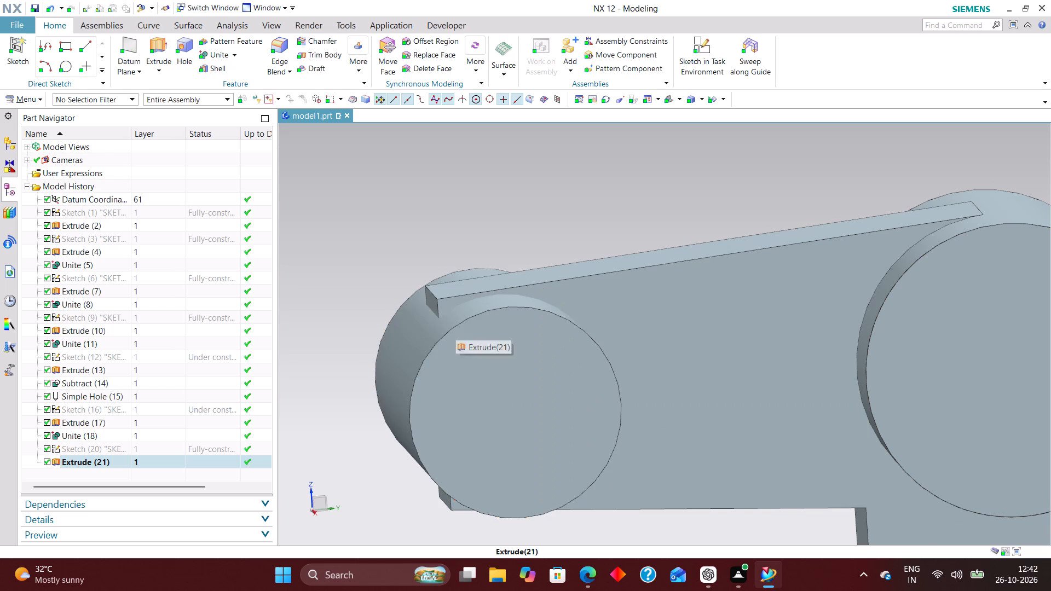
pyautogui.click(209, 56)
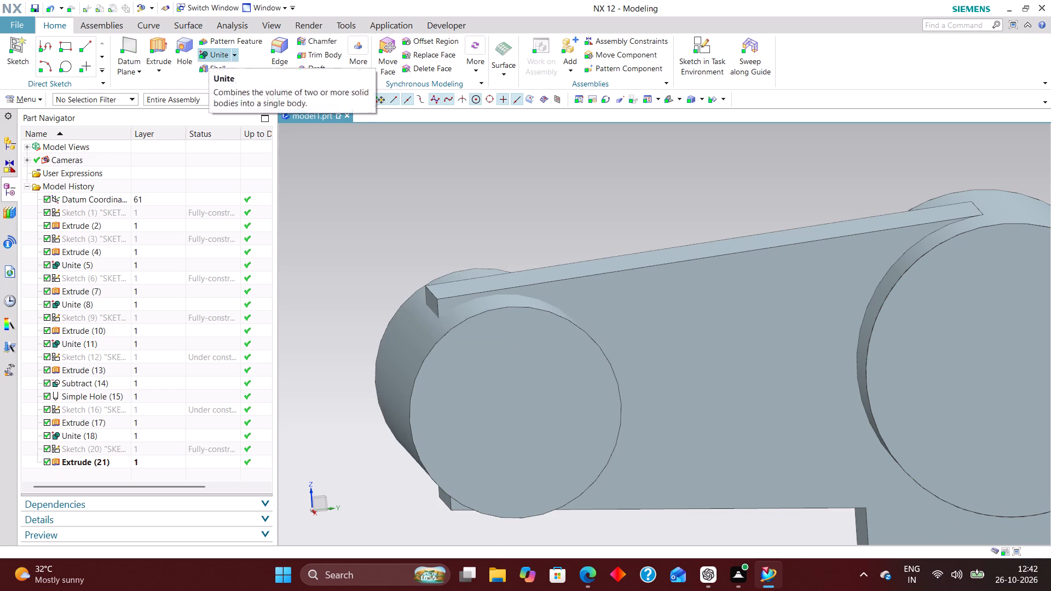
pyautogui.click(558, 301)
pyautogui.click(541, 334)
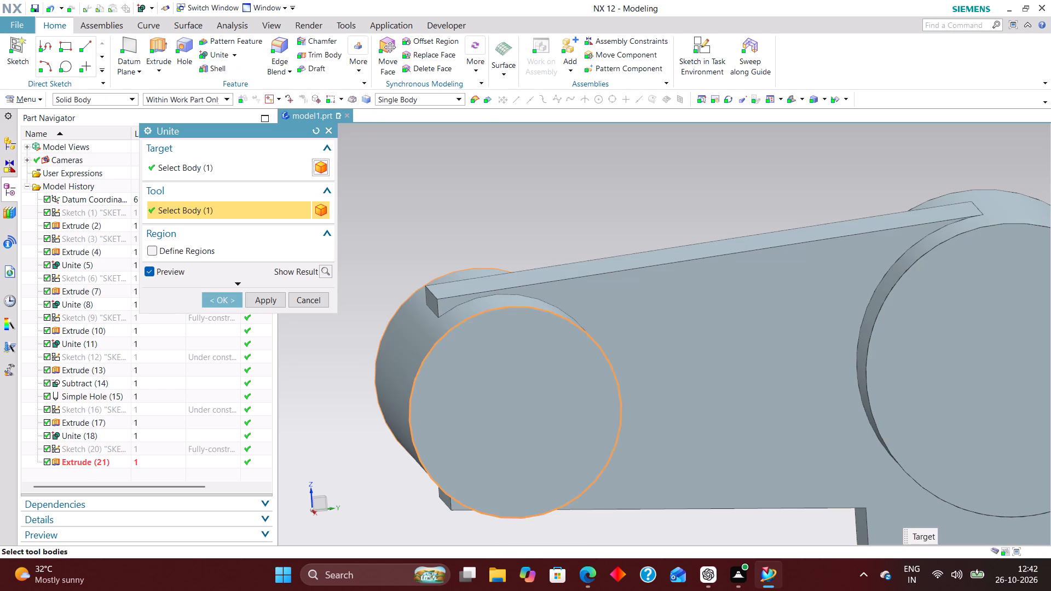
pyautogui.click(203, 298)
# Create a new task-environment sketch on the YZ plane of the datum coordinate system.
pyautogui.scroll(-3, 426, 310)
pyautogui.moveTo(501, 281); pyautogui.dragTo(505, 331, button='middle')
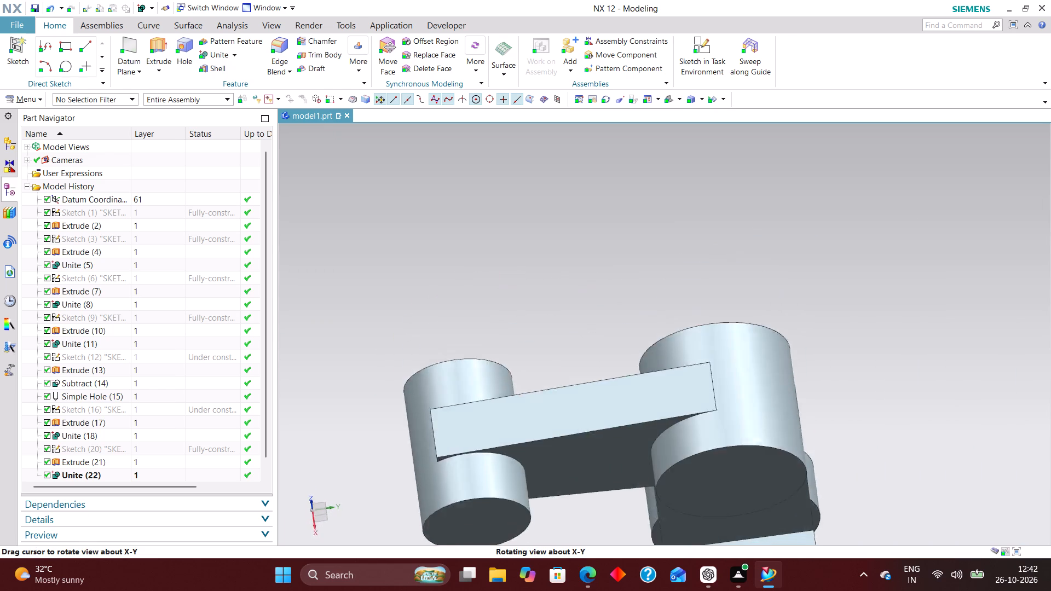
pyautogui.moveTo(505, 331); pyautogui.dragTo(504, 306, button='middle')
pyautogui.scroll(1, 506, 272)
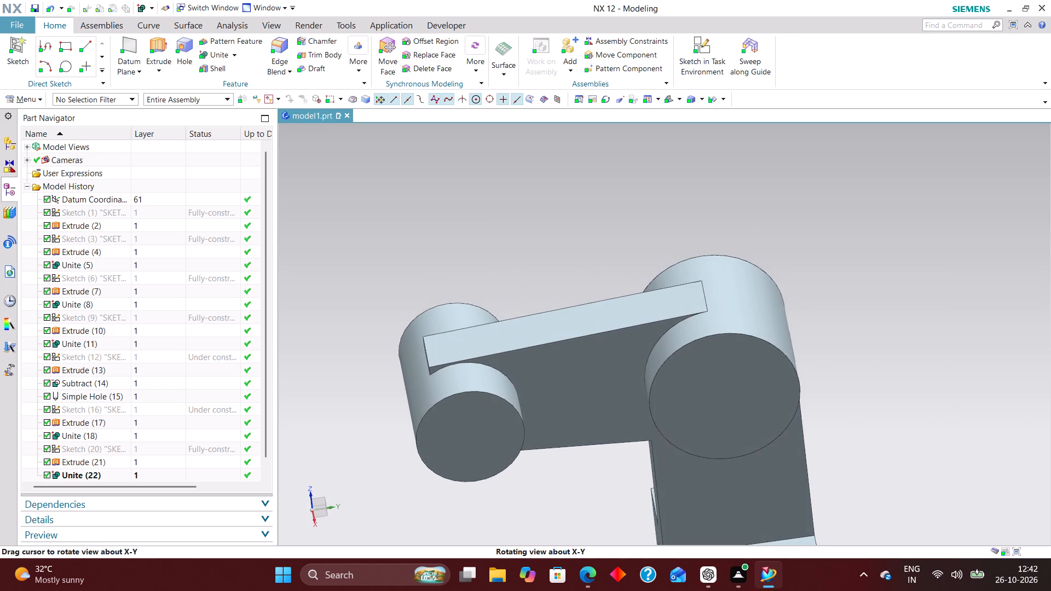
pyautogui.moveTo(504, 306); pyautogui.dragTo(506, 297, button='middle')
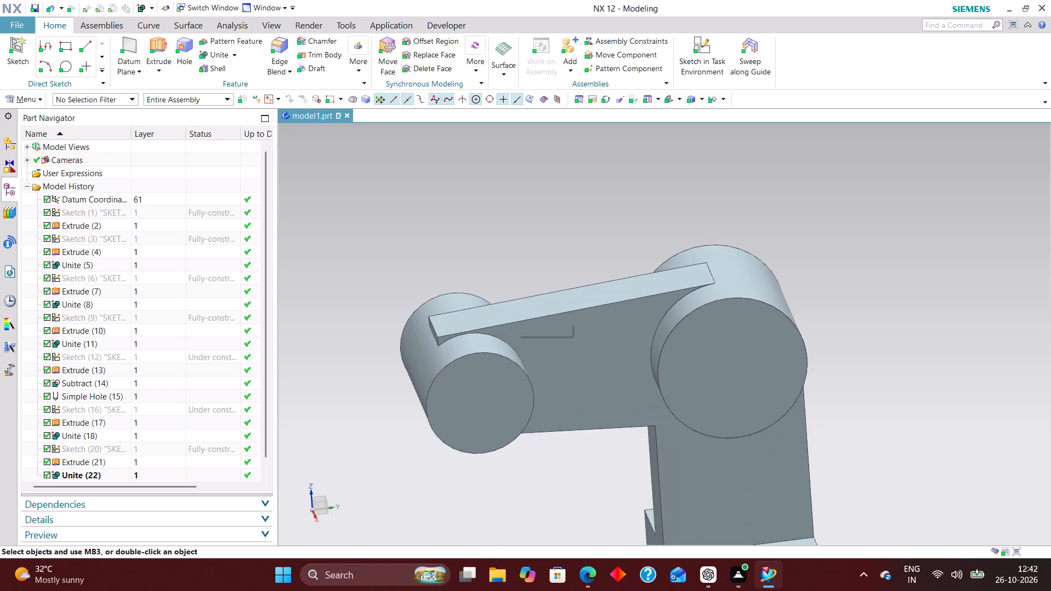
pyautogui.scroll(-2, 570, 268)
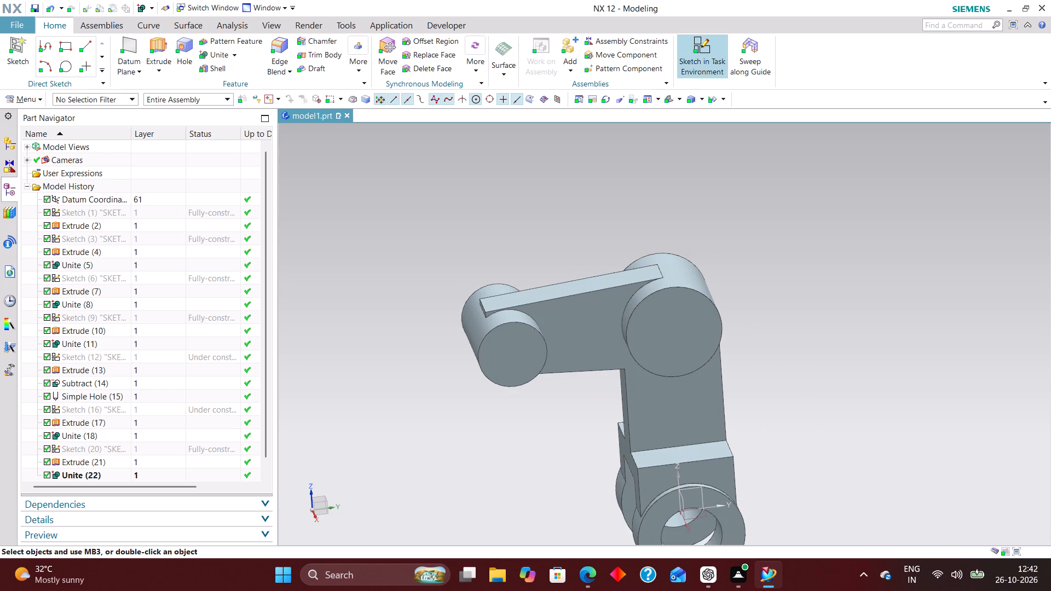
pyautogui.click(693, 48)
pyautogui.scroll(-2, 700, 476)
pyautogui.scroll(6, 691, 488)
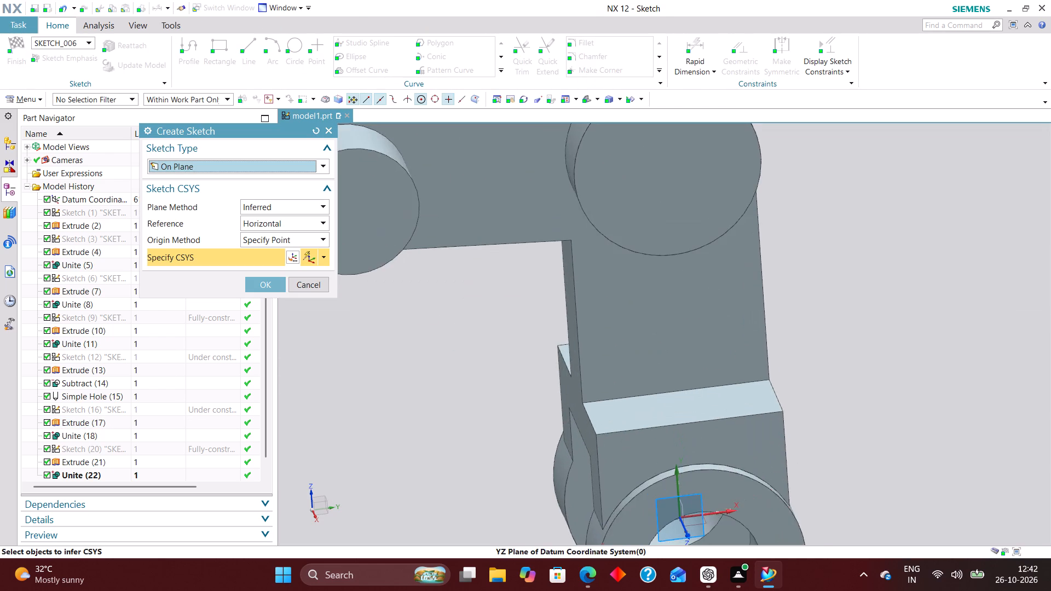
pyautogui.scroll(1, 691, 491)
pyautogui.click(690, 500)
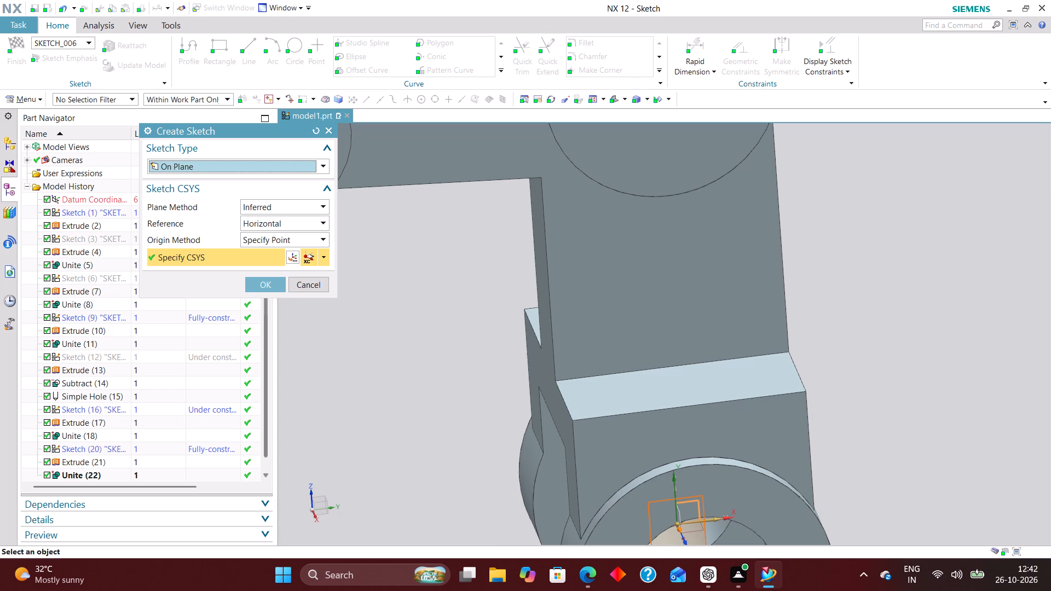
pyautogui.click(261, 281)
# Sketch a vertical line through the free-end cylinder, two lines running inward above and below the arm, and a second vertical line crossing the arm.
pyautogui.scroll(-11, 642, 431)
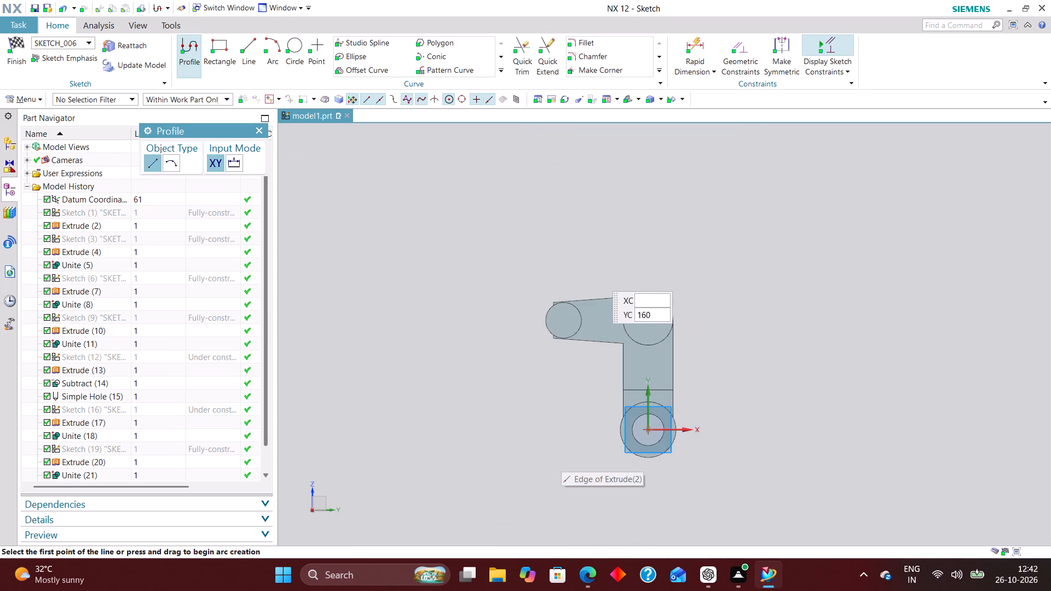
pyautogui.scroll(6, 571, 317)
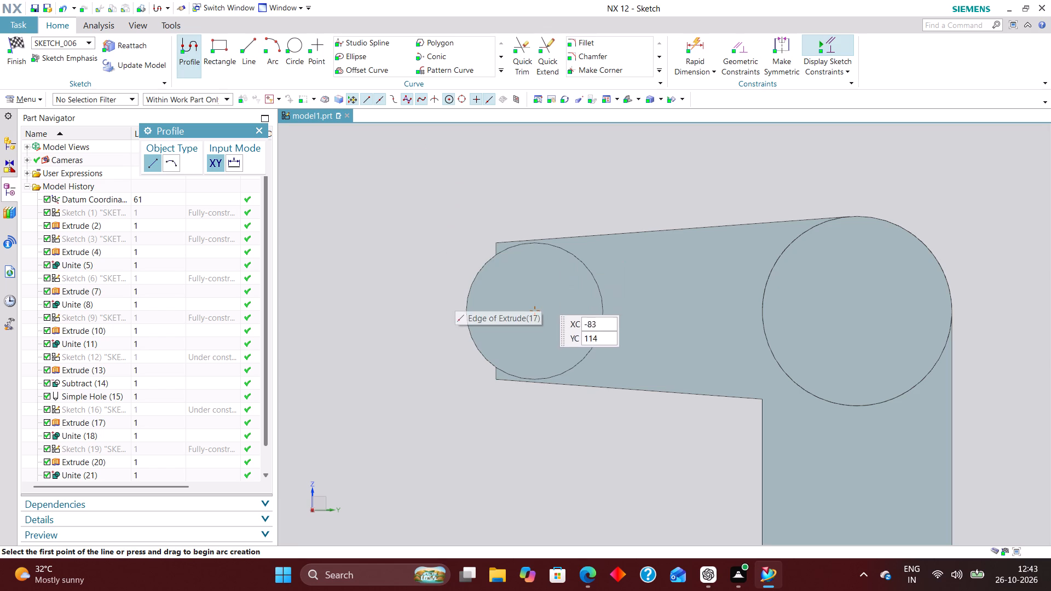
pyautogui.click(243, 45)
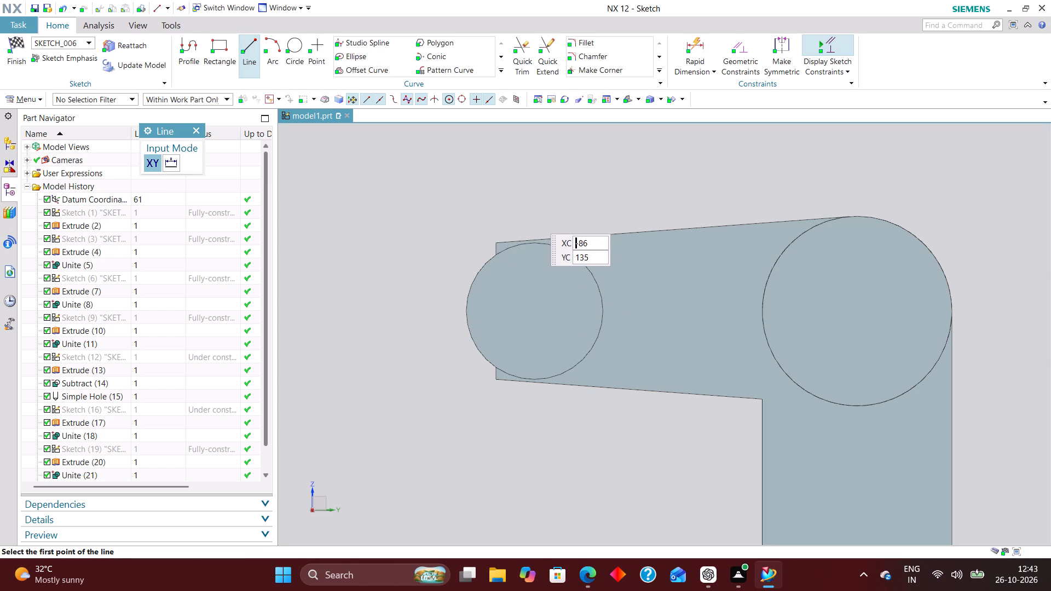
pyautogui.click(533, 214)
pyautogui.click(523, 429)
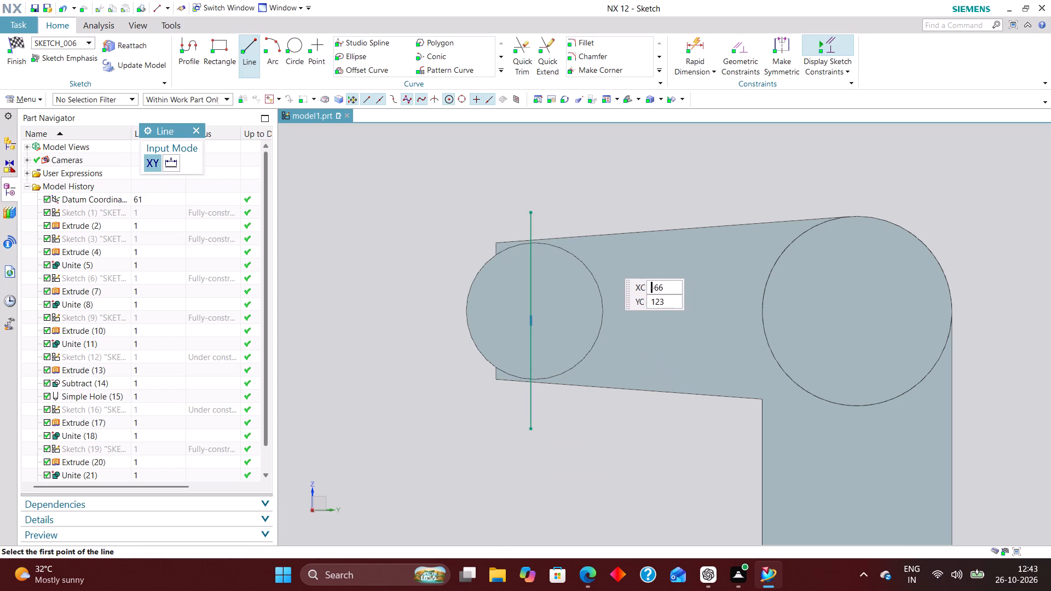
pyautogui.click(533, 213)
pyautogui.click(679, 193)
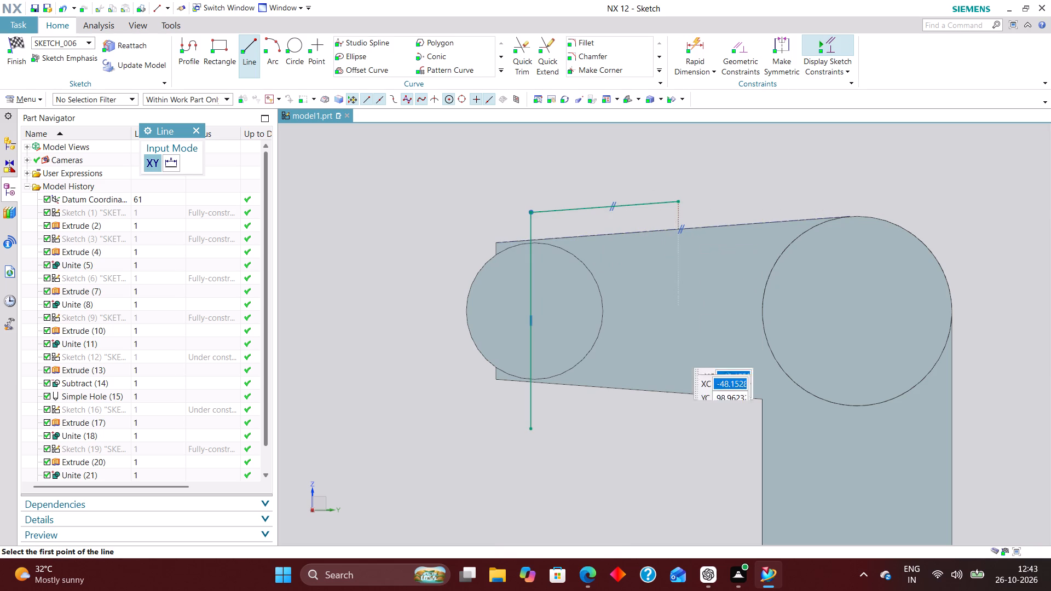
pyautogui.click(532, 428)
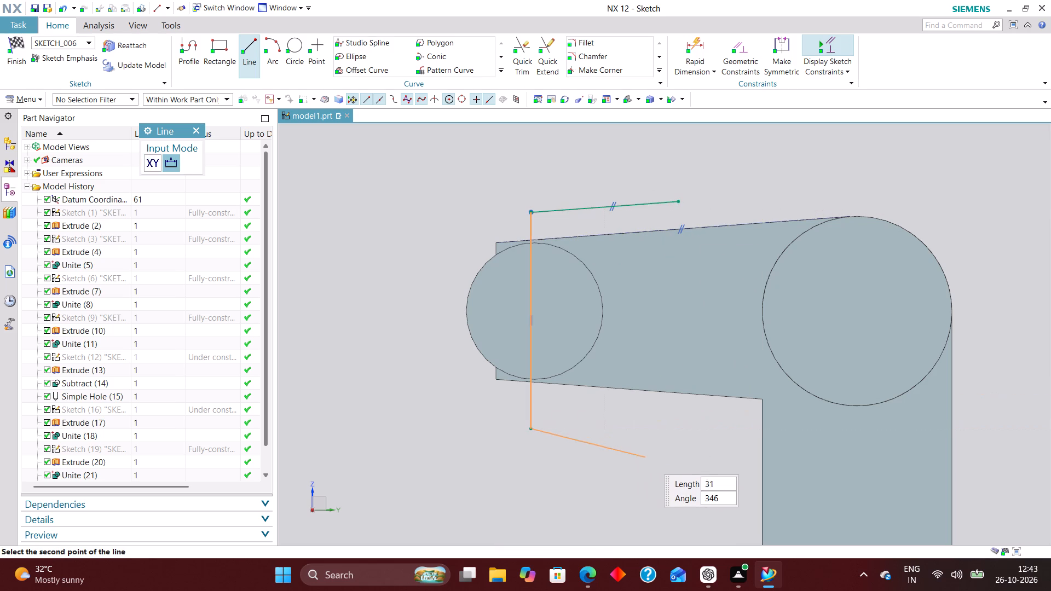
pyautogui.click(668, 444)
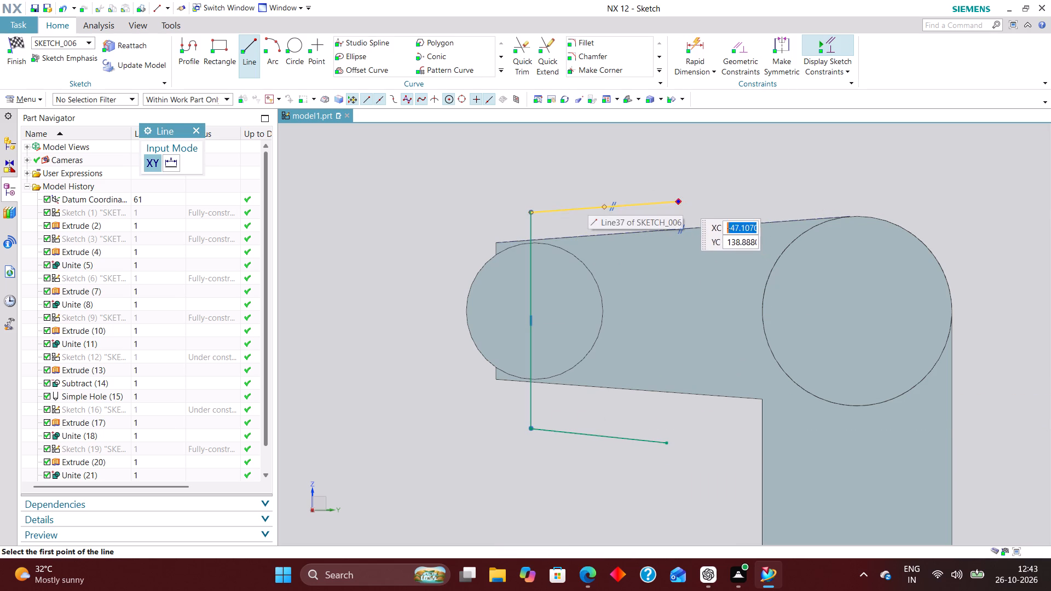
pyautogui.click(683, 200)
pyautogui.click(672, 489)
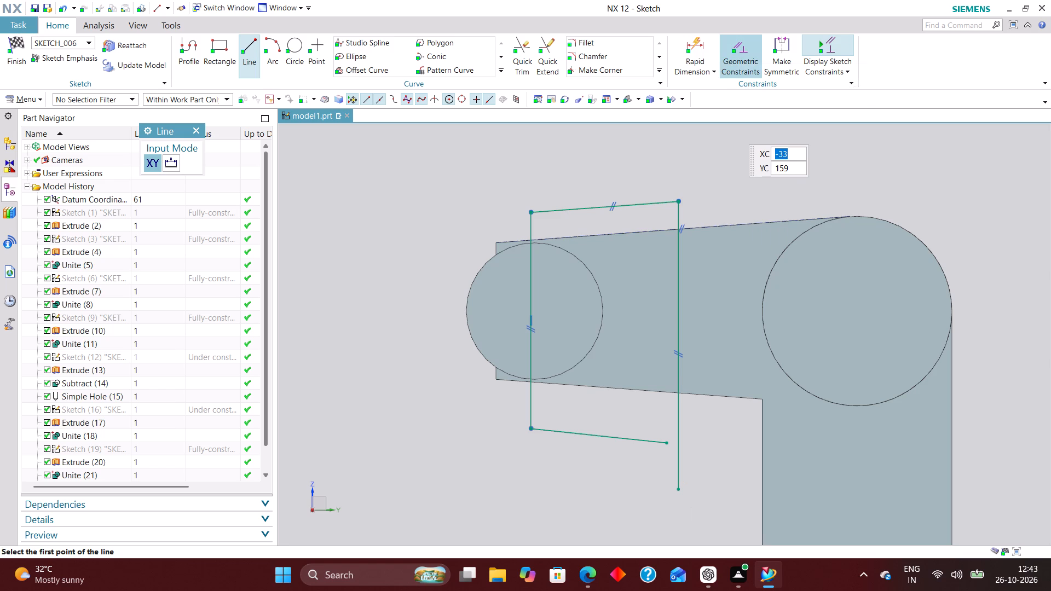
# Extend the lower sketch line to the inner vertical line, and trim that vertical line's overhang below the new corner.
pyautogui.click(545, 56)
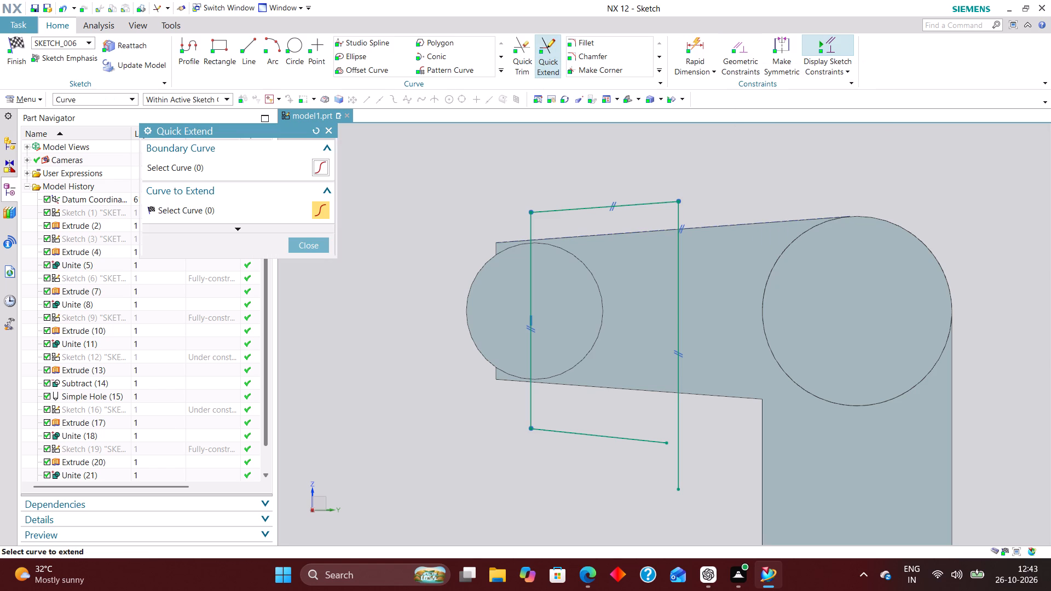
pyautogui.click(642, 439)
pyautogui.doubleClick(309, 242)
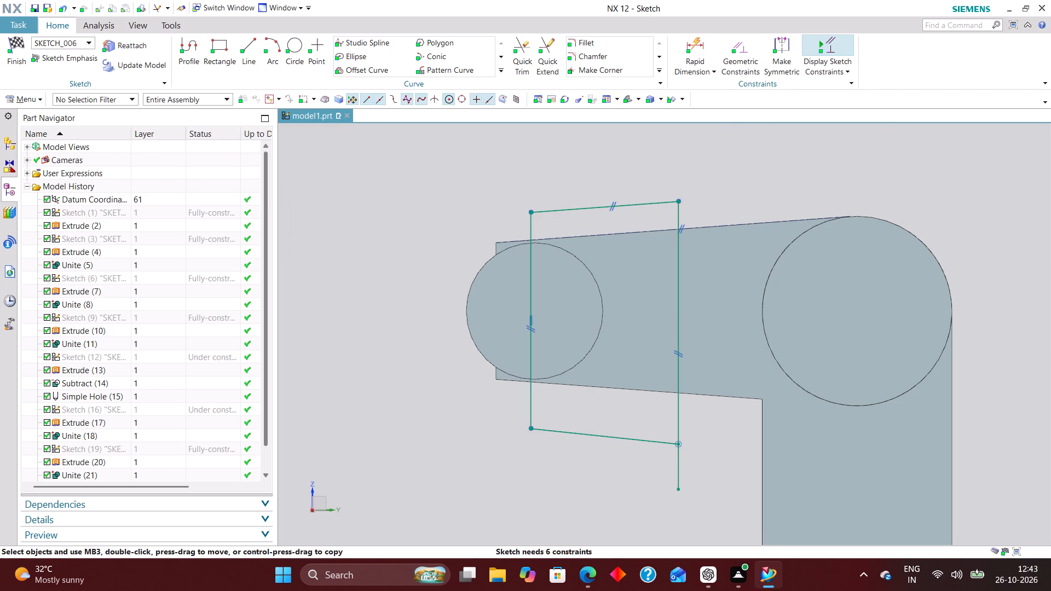
pyautogui.click(523, 53)
pyautogui.click(672, 480)
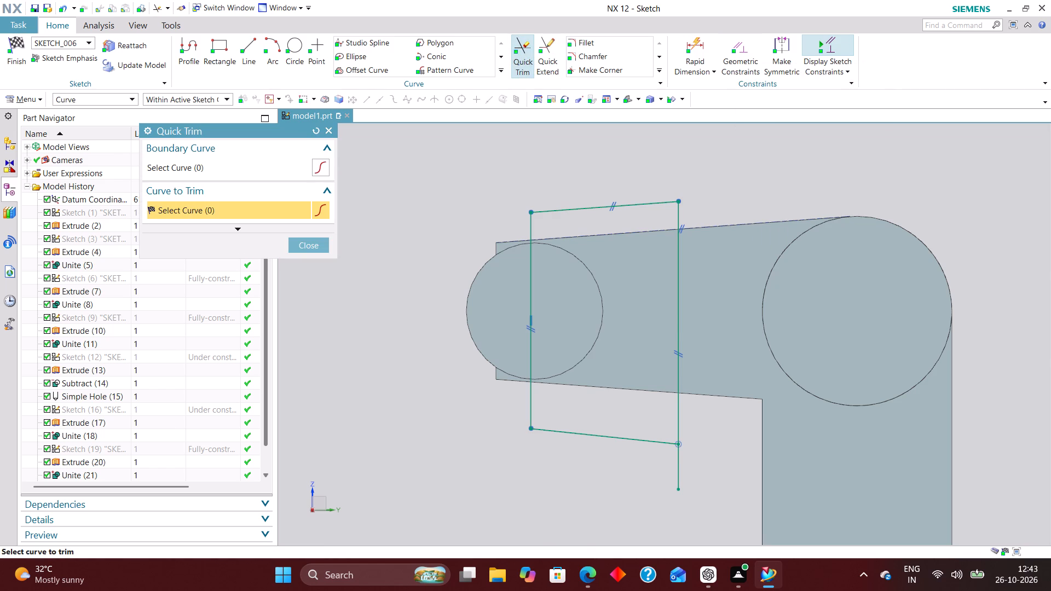
pyautogui.click(679, 478)
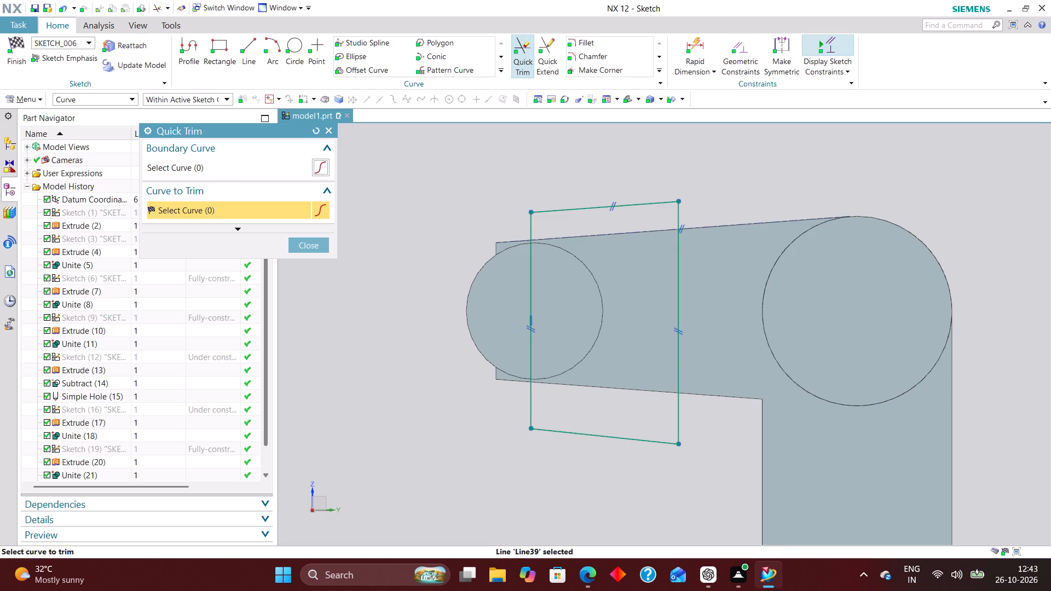
pyautogui.scroll(-2, 564, 152)
pyautogui.click(315, 247)
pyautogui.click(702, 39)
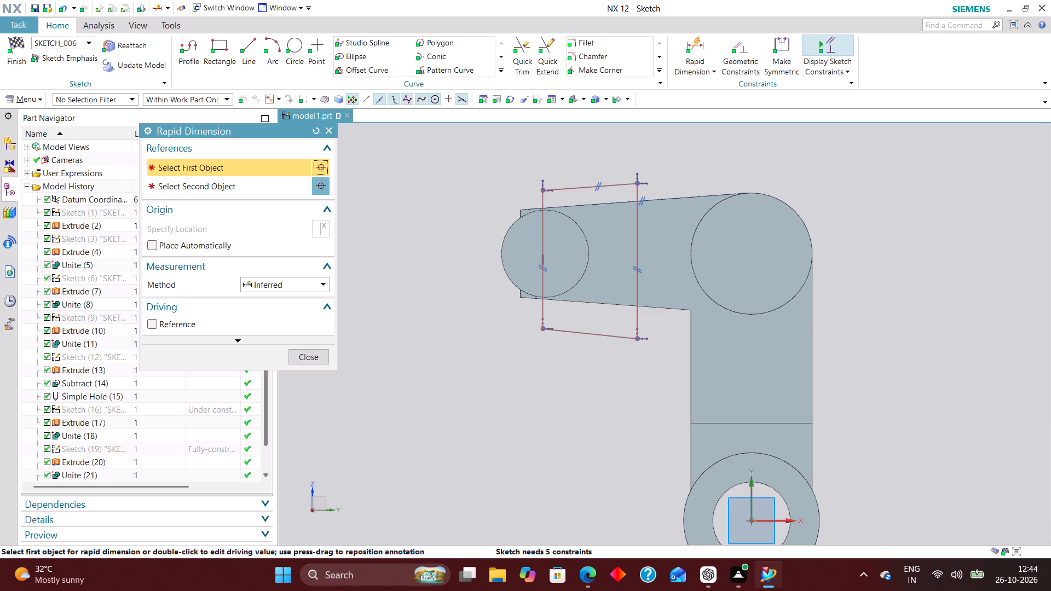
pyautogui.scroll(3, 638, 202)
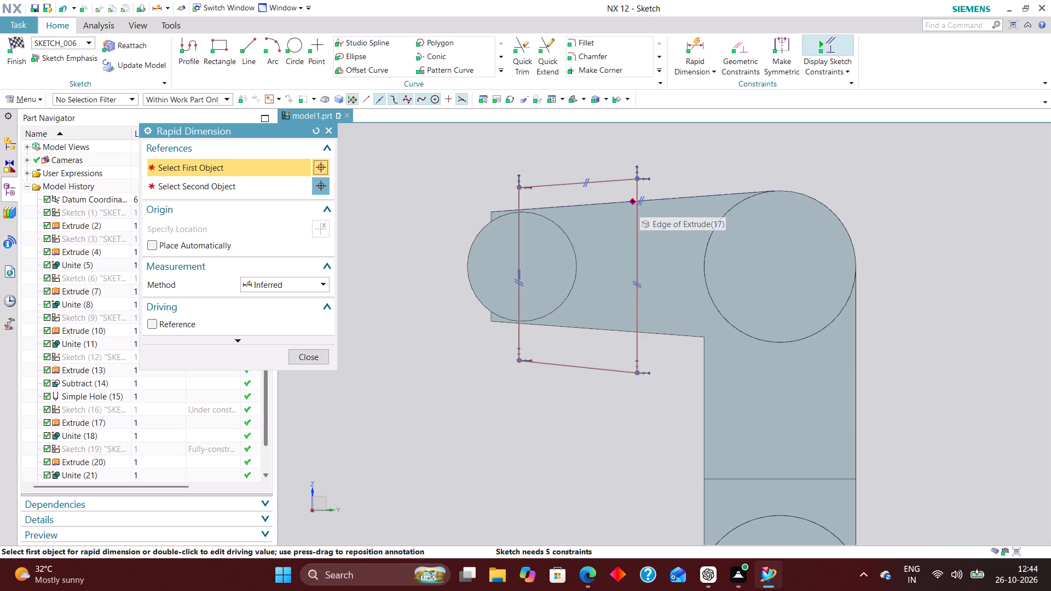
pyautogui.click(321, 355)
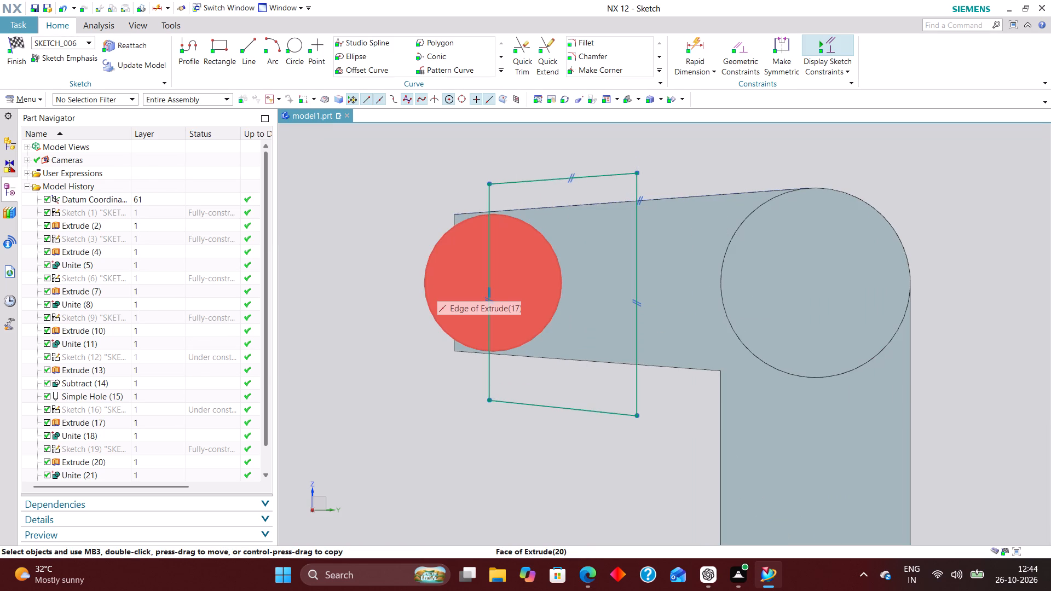
# Delete the parallel constraint between the profile's upper line and the side arm's upper edge.
pyautogui.scroll(4, 646, 210)
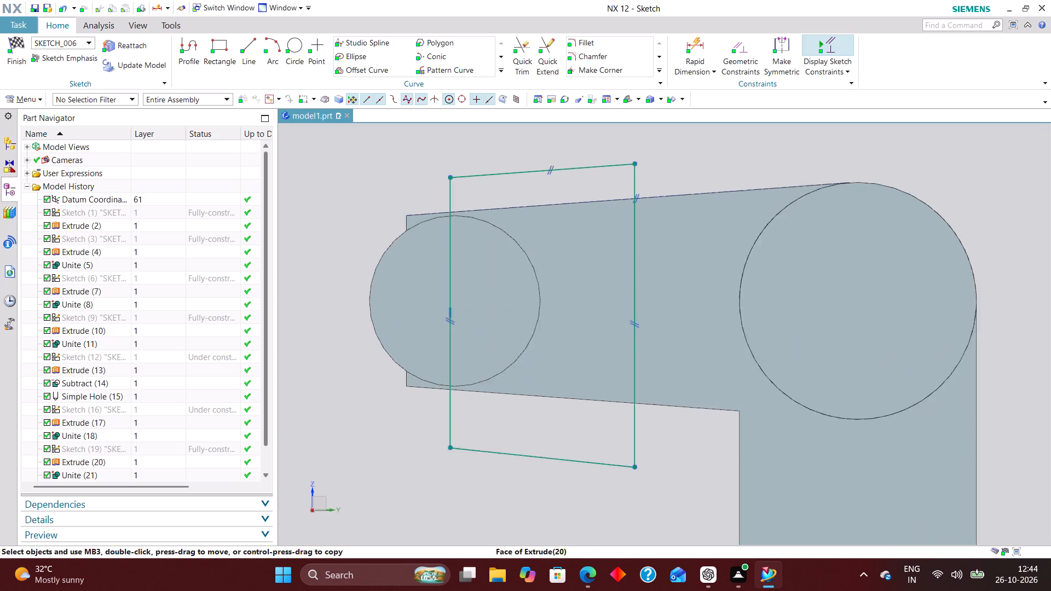
pyautogui.scroll(2, 646, 210)
pyautogui.moveTo(613, 177); pyautogui.dragTo(486, 181, button='right')
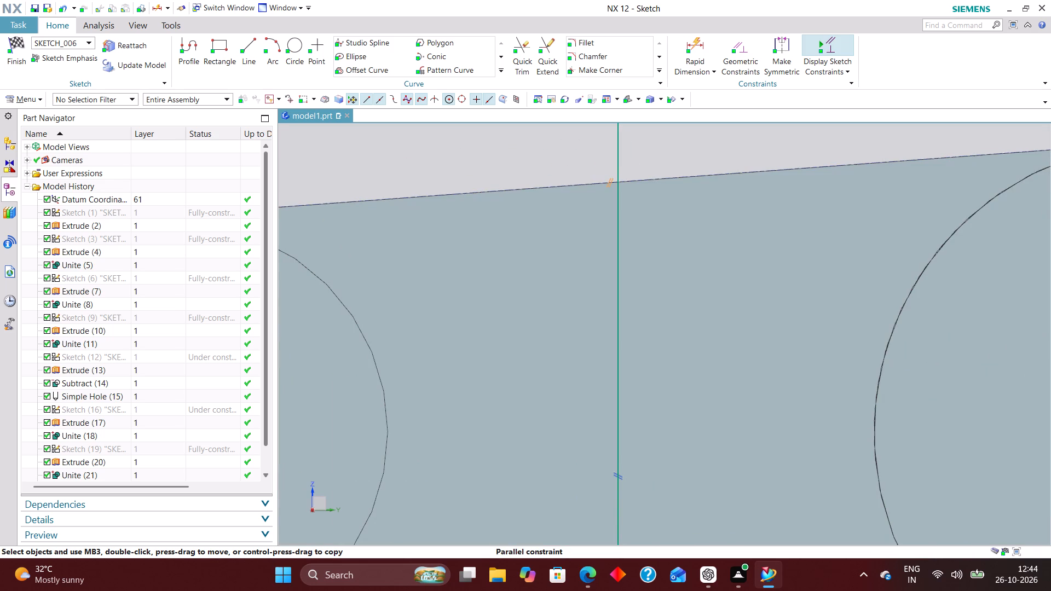
pyautogui.moveTo(486, 181); pyautogui.dragTo(459, 181, button='right')
pyautogui.scroll(-6, 663, 206)
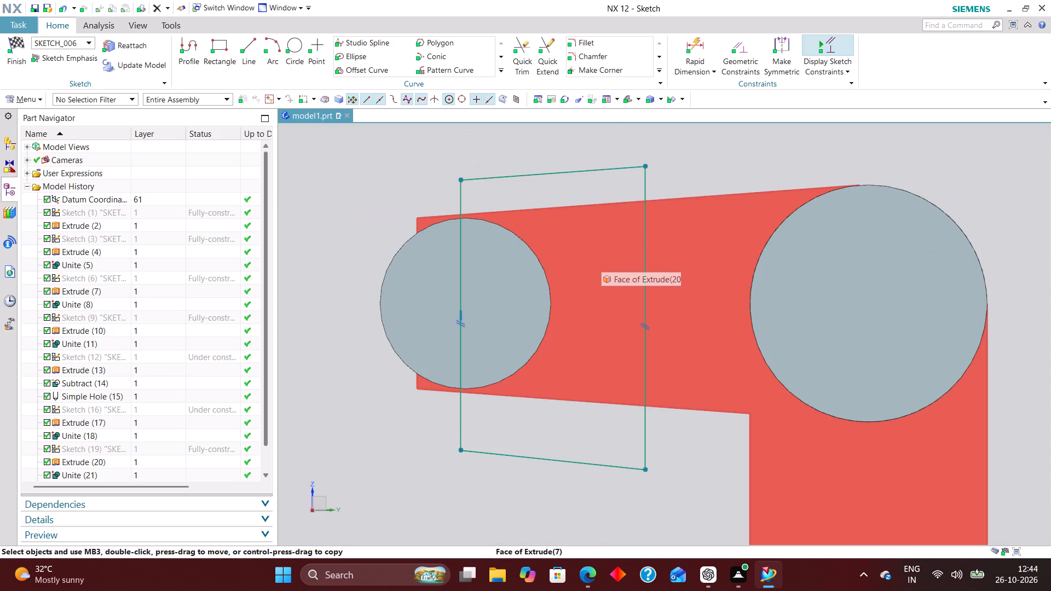
# Dimension the outer vertical line through the free-end cylinder and set its length to 36 mm.
pyautogui.scroll(-4, 507, 236)
pyautogui.scroll(4, 540, 260)
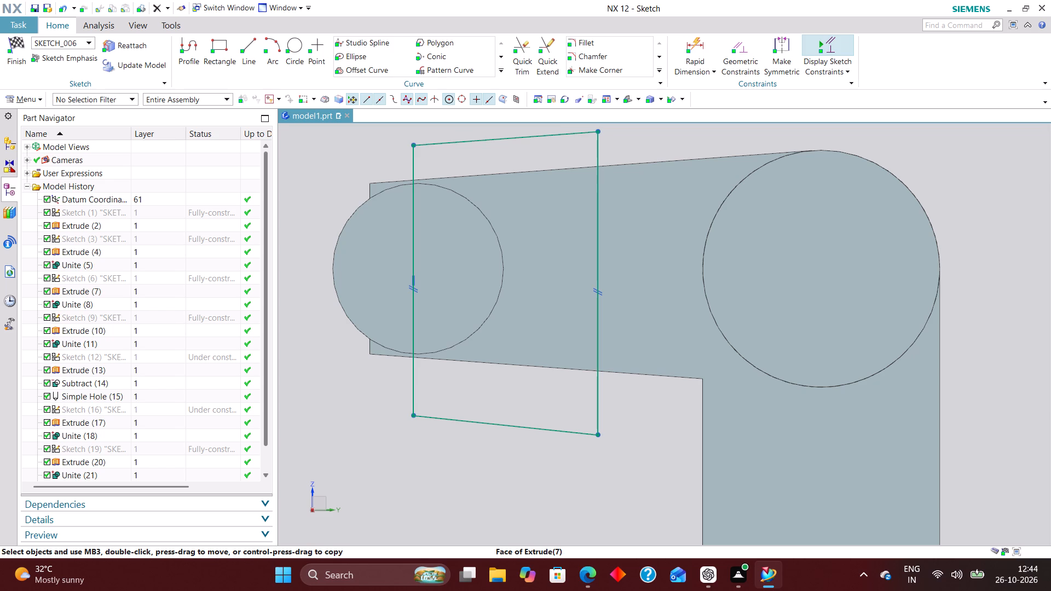
pyautogui.scroll(-3, 466, 332)
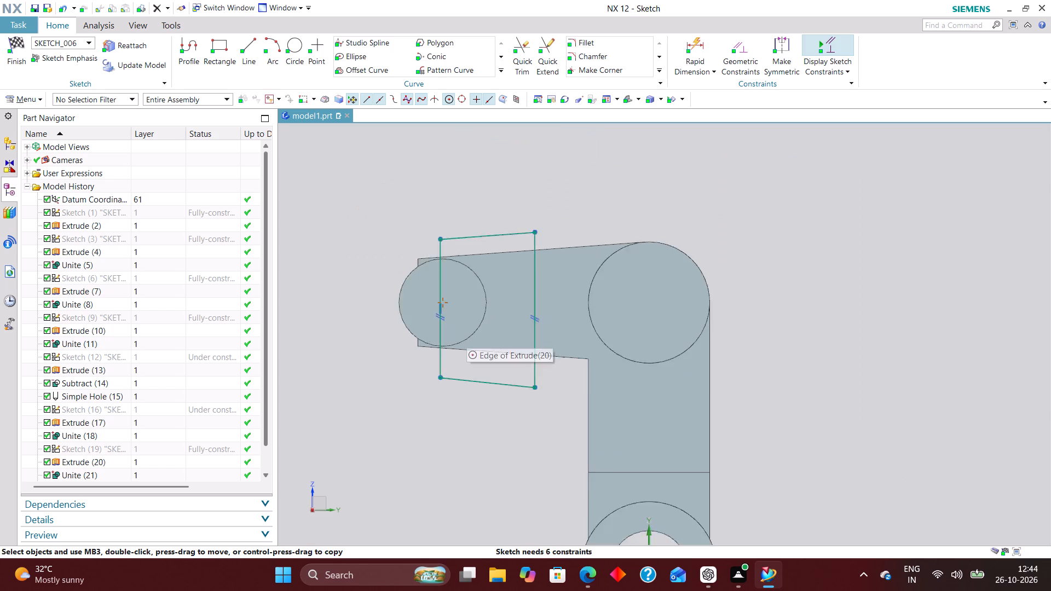
pyautogui.scroll(-1, 472, 345)
pyautogui.scroll(4, 401, 303)
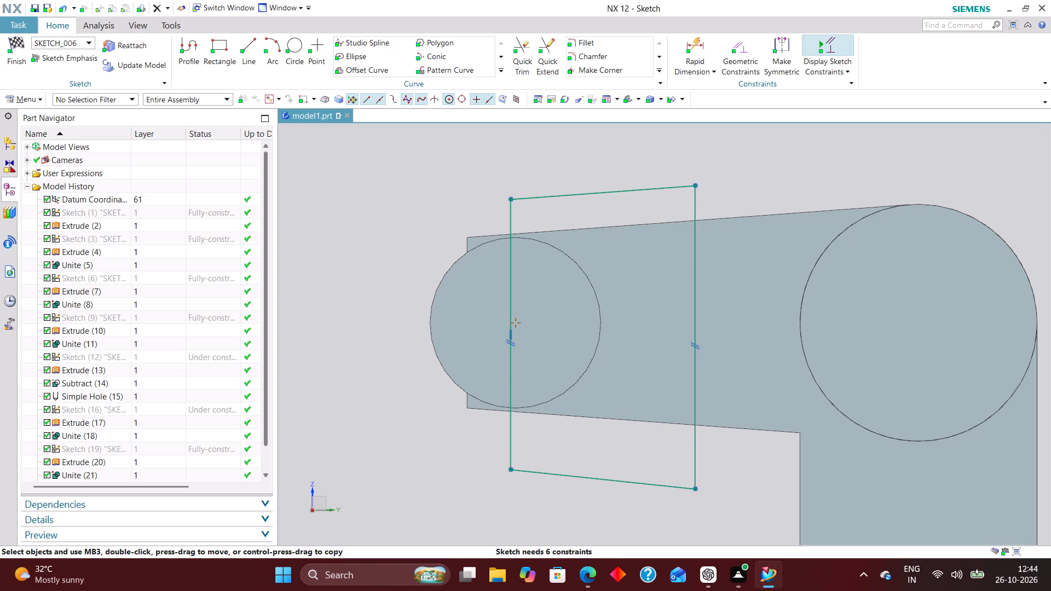
pyautogui.click(690, 38)
pyautogui.click(512, 372)
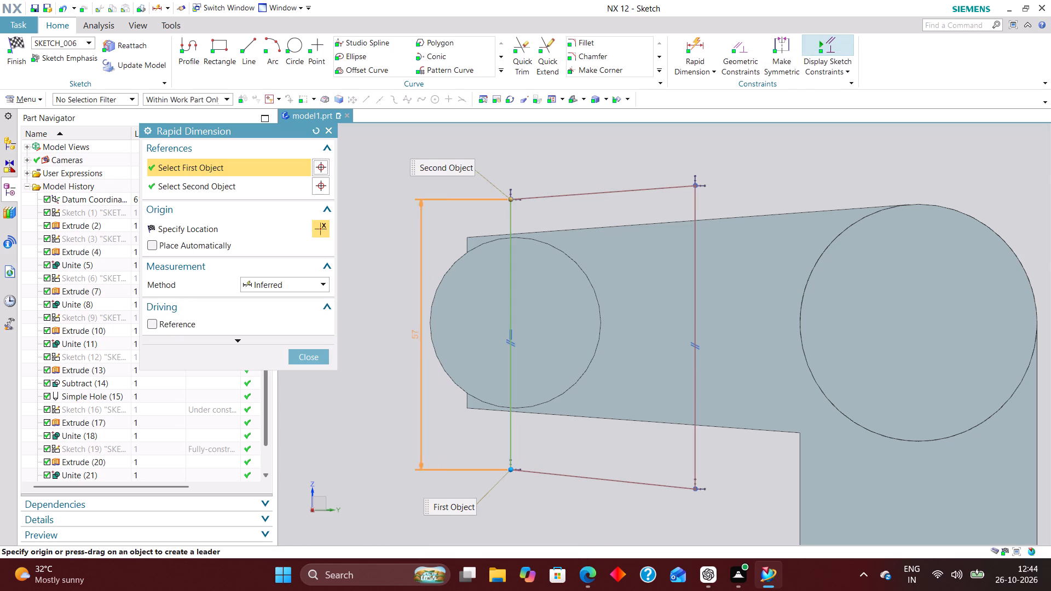
pyautogui.click(384, 302)
pyautogui.write('36')
pyautogui.press('Return')
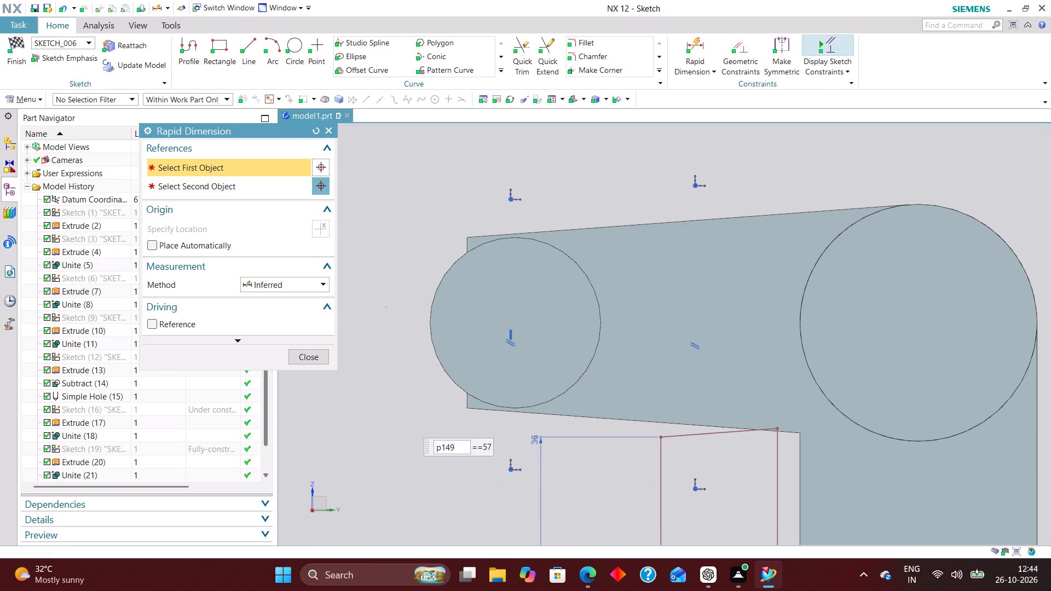
# Dimension the inner vertical line of the profile and set its length to 36 mm.
pyautogui.scroll(-3, 781, 205)
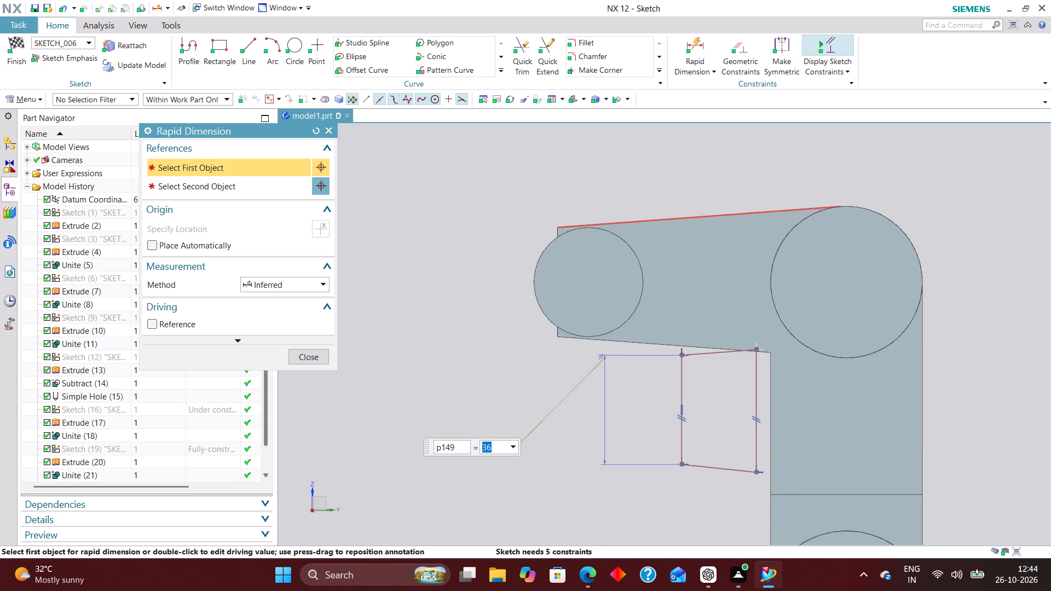
pyautogui.scroll(-1, 669, 214)
pyautogui.scroll(4, 675, 326)
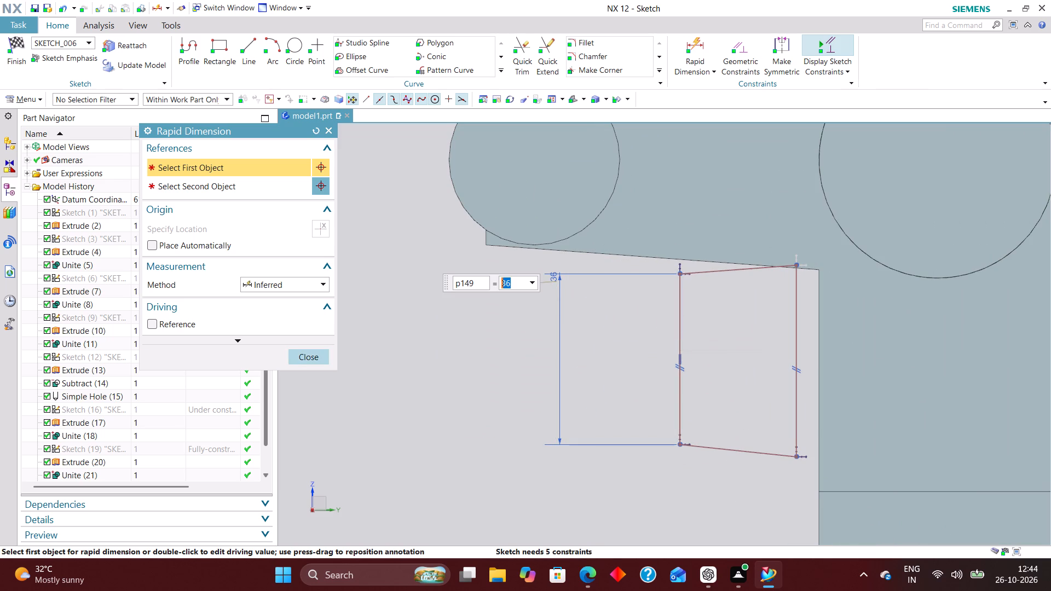
pyautogui.click(797, 401)
pyautogui.click(865, 368)
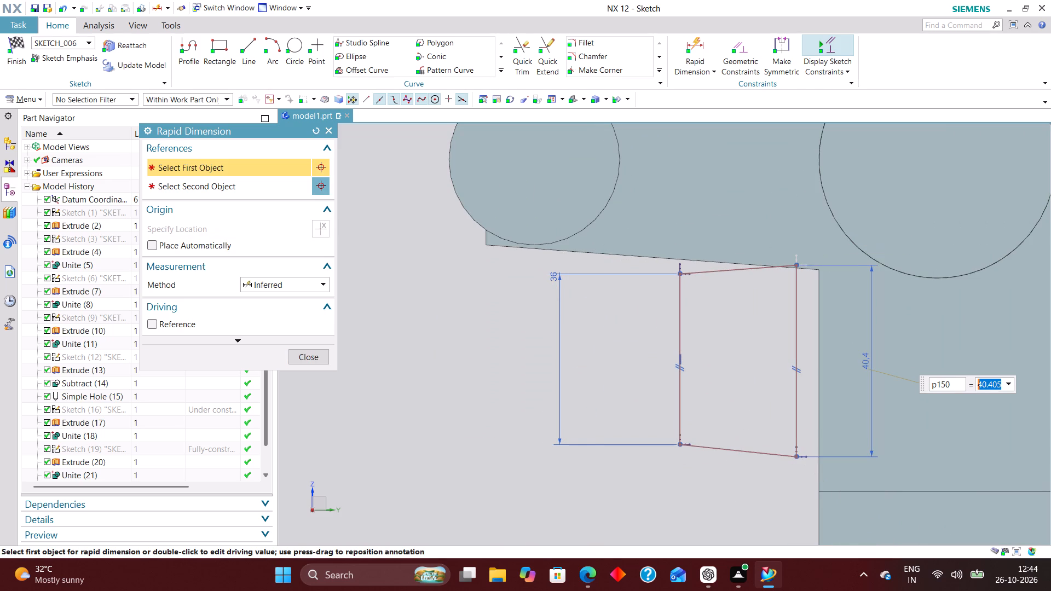
pyautogui.write('36')
pyautogui.press('Return')
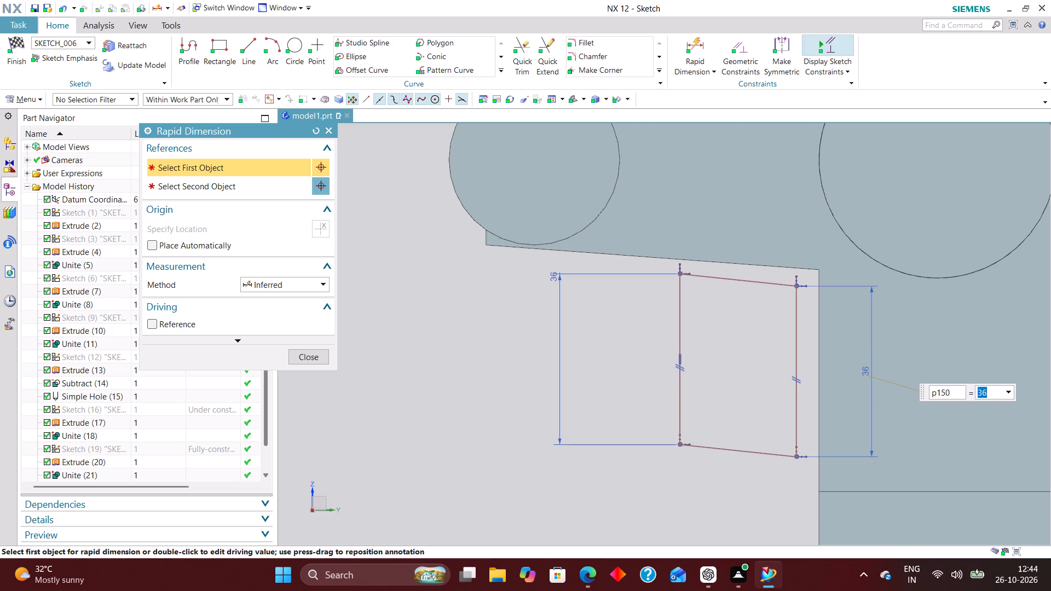
pyautogui.click(315, 356)
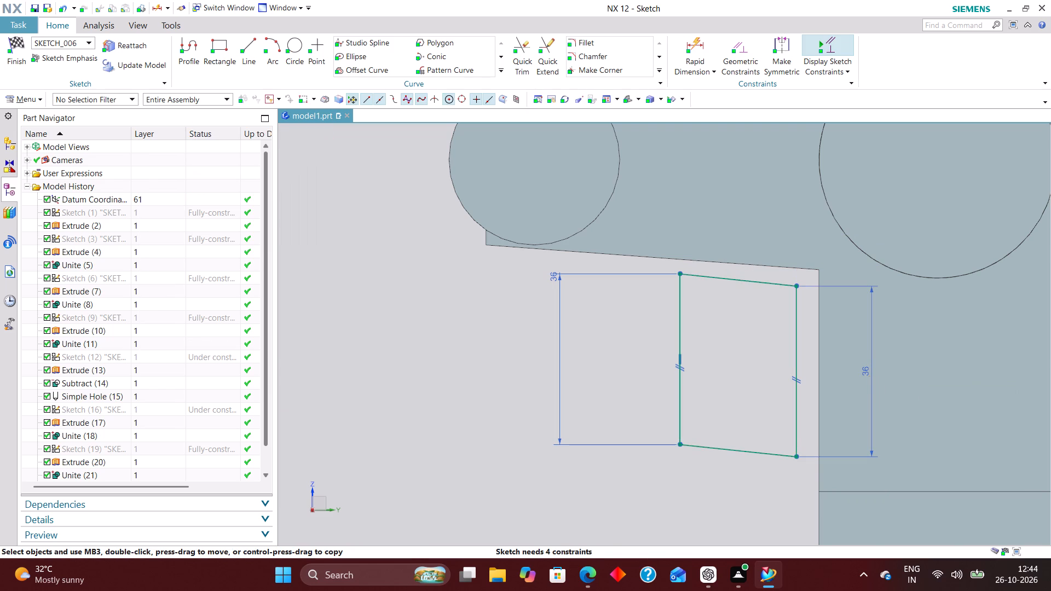
# Shift the outer vertical line to nearly level the profile, and set the distance between its vertical lines to 30 mm.
pyautogui.scroll(-3, 649, 370)
pyautogui.moveTo(663, 364); pyautogui.dragTo(625, 383)
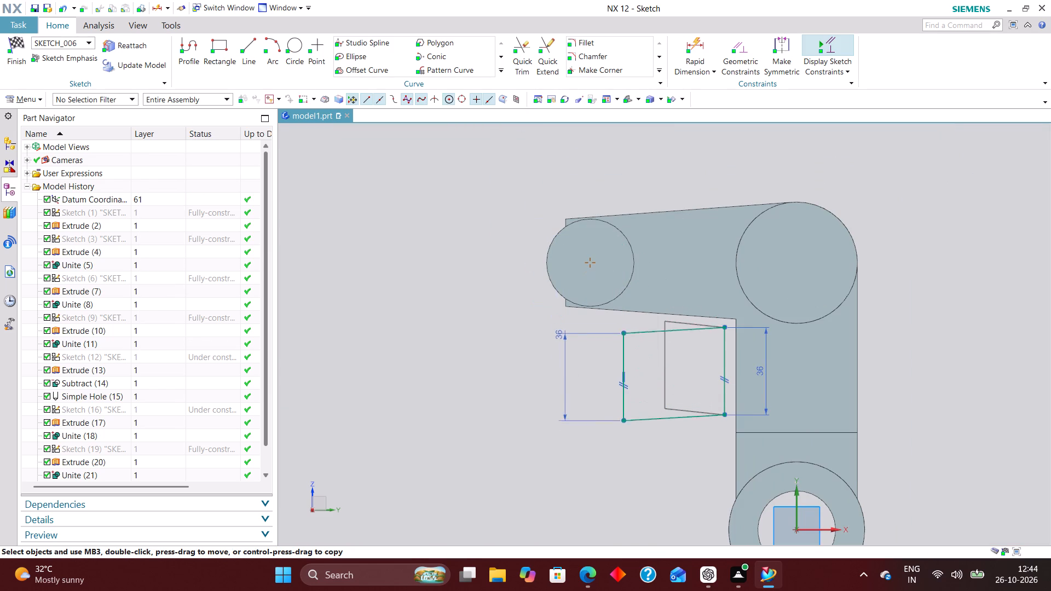
pyautogui.moveTo(625, 383); pyautogui.dragTo(643, 369)
pyautogui.click(706, 42)
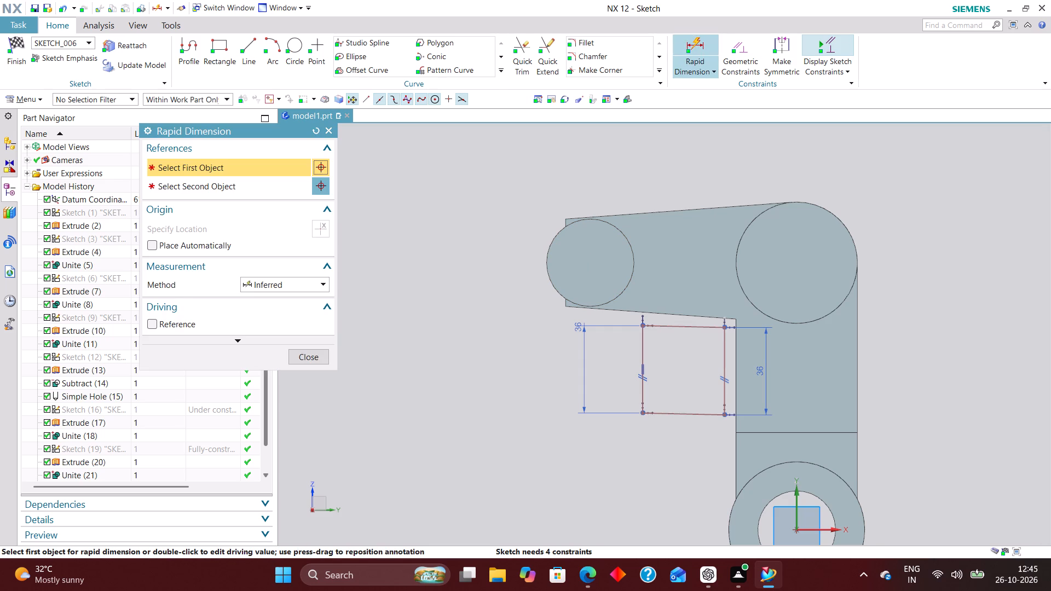
pyautogui.click(700, 328)
pyautogui.click(679, 179)
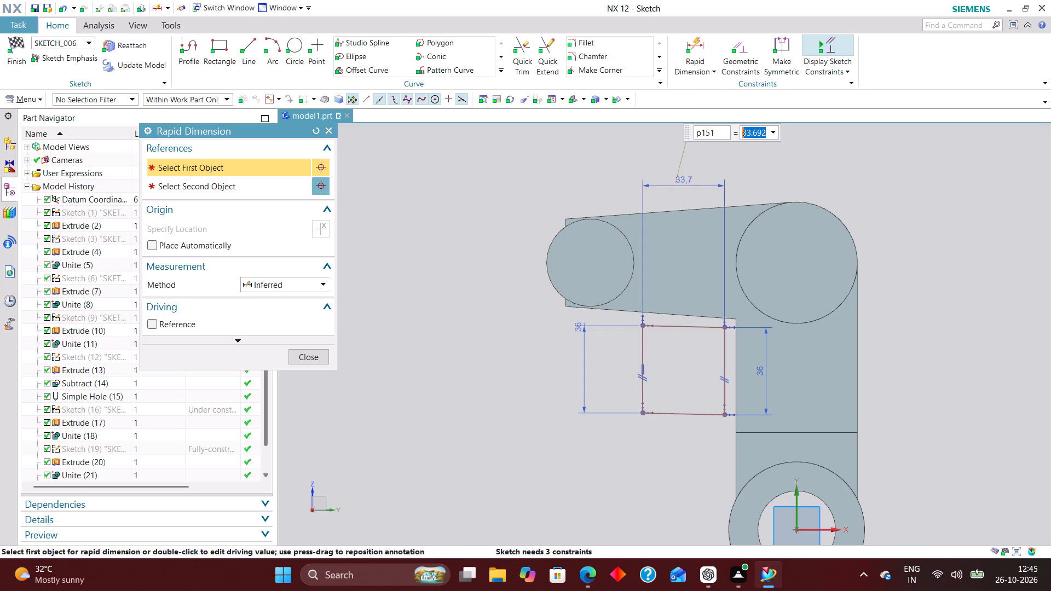
pyautogui.write('30')
pyautogui.press('Return')
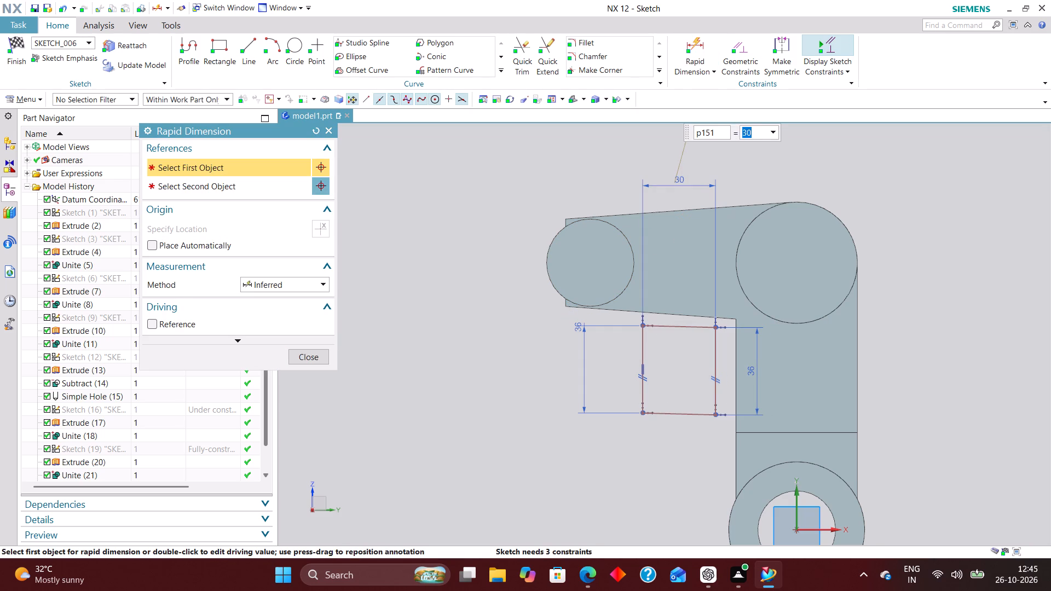
pyautogui.click(305, 356)
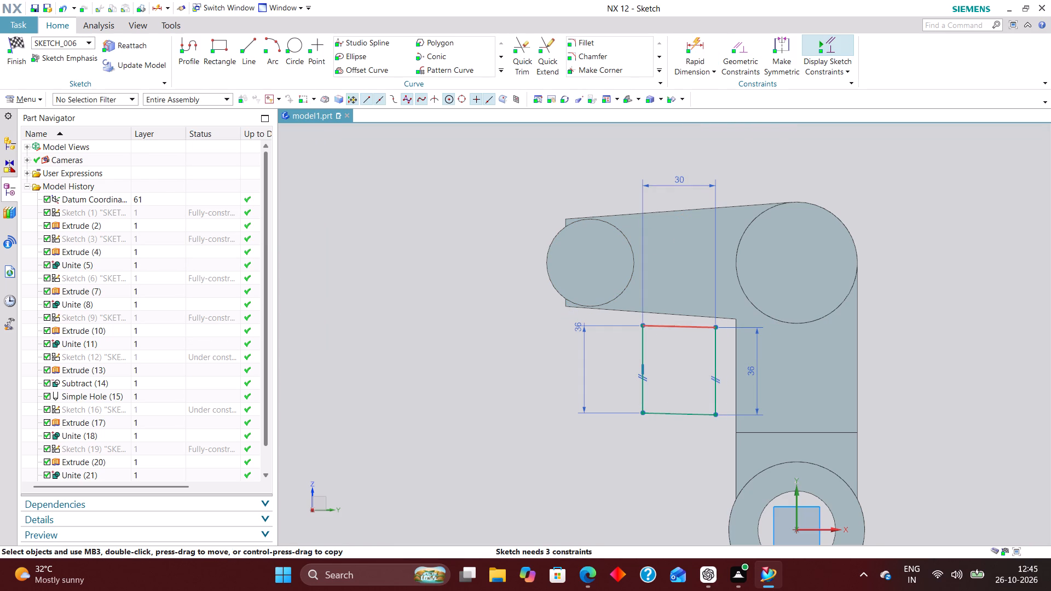
# Move the profile up onto the side arm, its outer vertical line through the free-end cylinder's centre, and finish the sketch.
pyautogui.moveTo(688, 329); pyautogui.dragTo(636, 219)
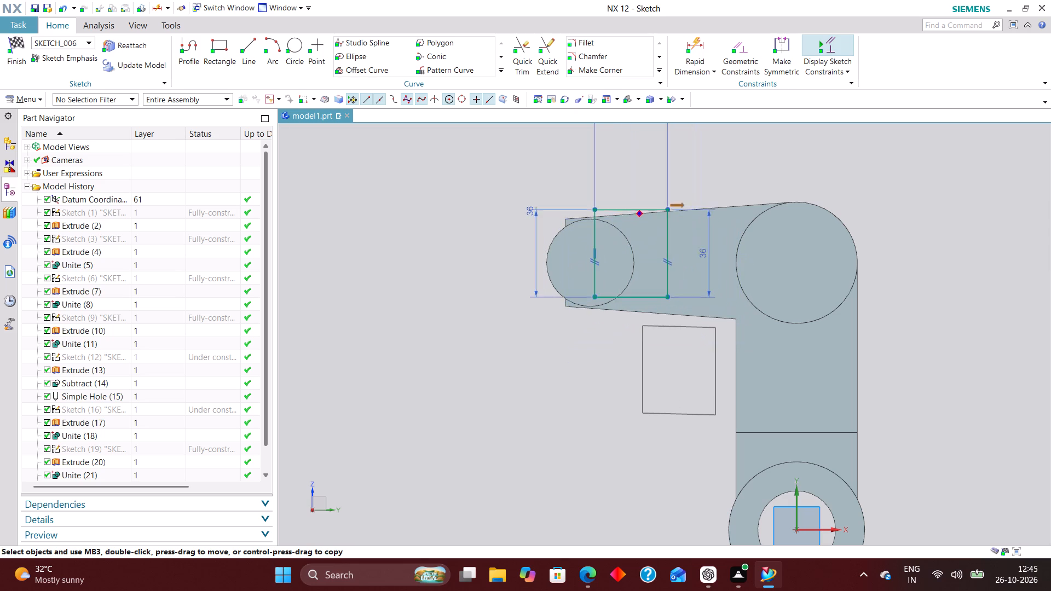
pyautogui.moveTo(636, 219); pyautogui.dragTo(635, 222)
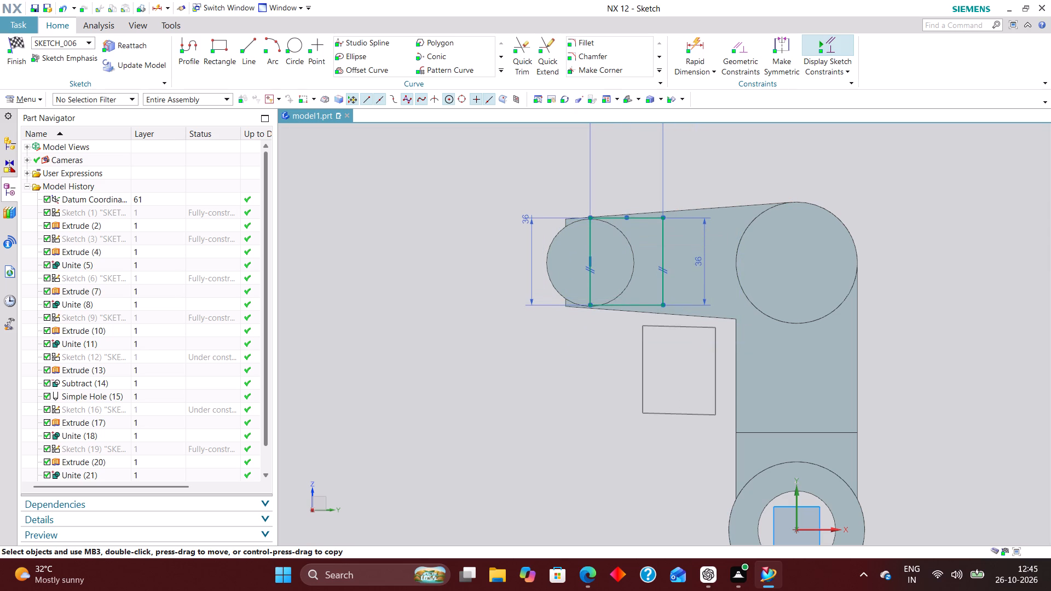
pyautogui.moveTo(635, 222); pyautogui.dragTo(636, 223)
pyautogui.scroll(1, 660, 210)
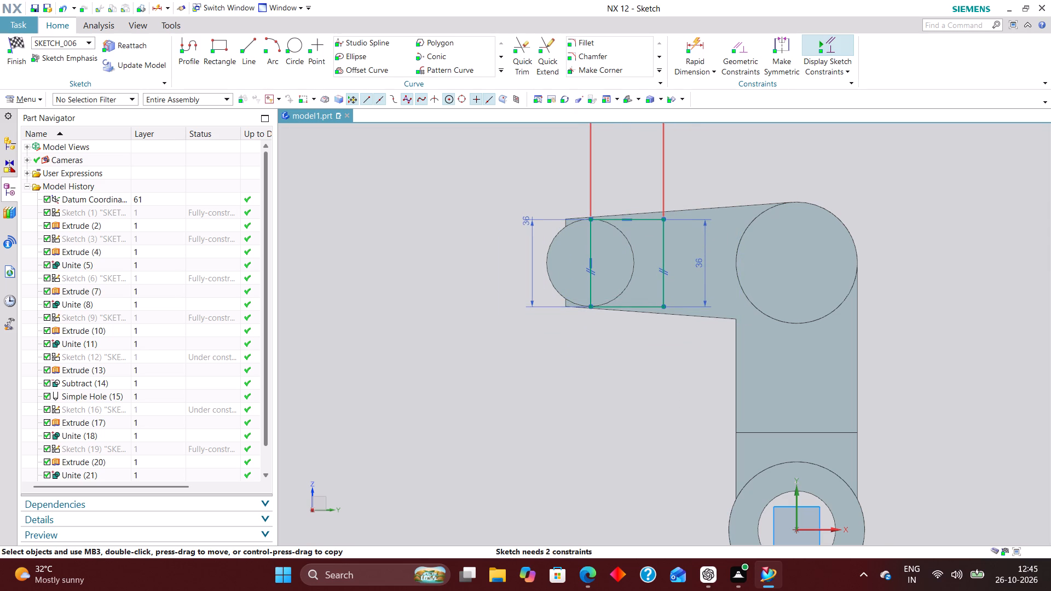
pyautogui.scroll(4, 660, 211)
pyautogui.scroll(-1, 617, 205)
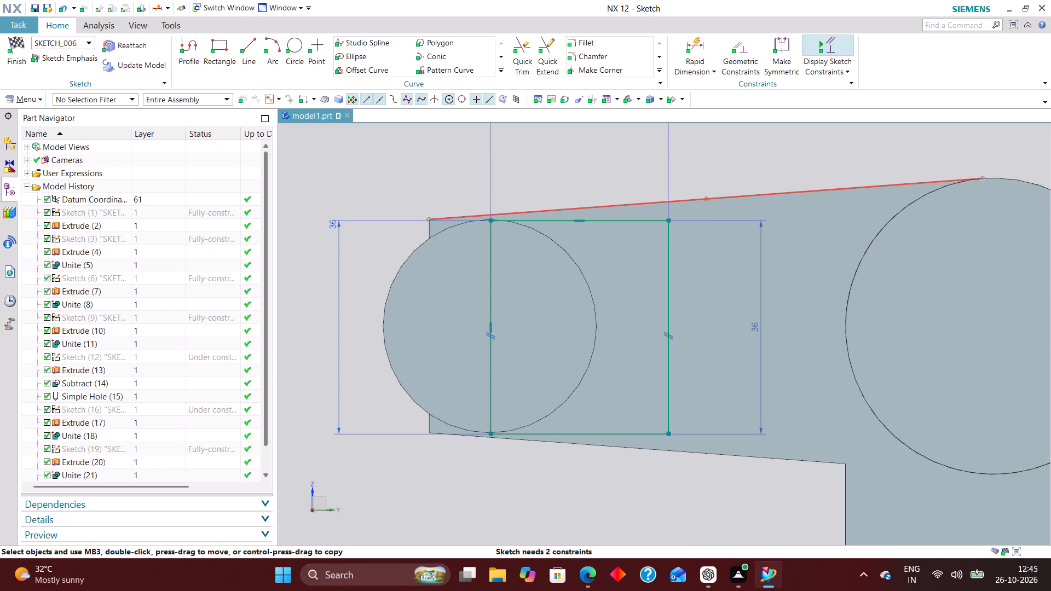
pyautogui.scroll(-5, 439, 176)
pyautogui.scroll(3, 411, 212)
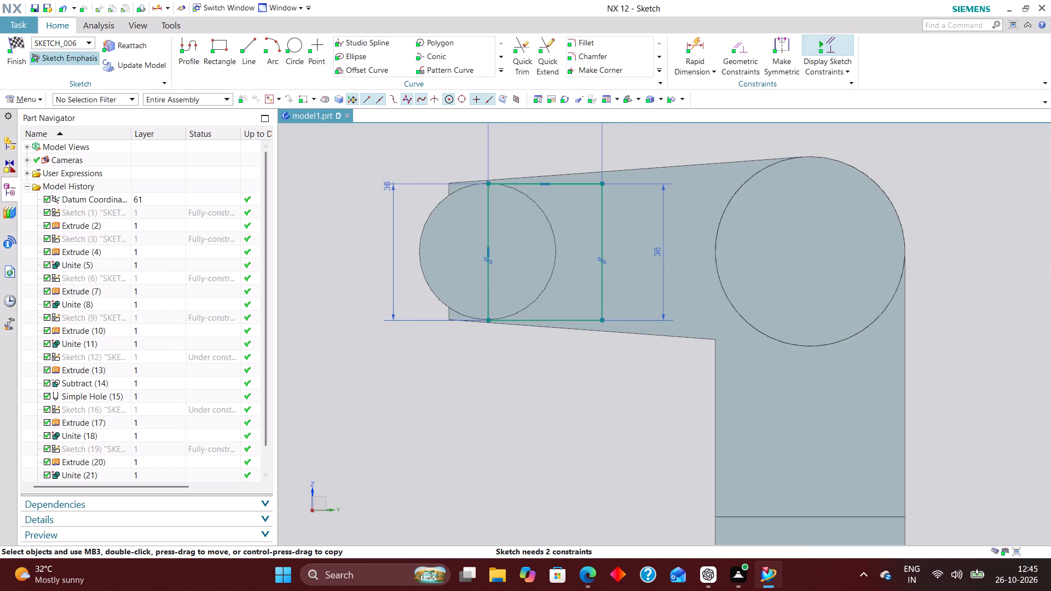
pyautogui.click(20, 42)
# Reopen the side arm's profile sketch and constrain its upper sloped line to horizontal.
pyautogui.scroll(-6, 626, 251)
pyautogui.scroll(4, 608, 275)
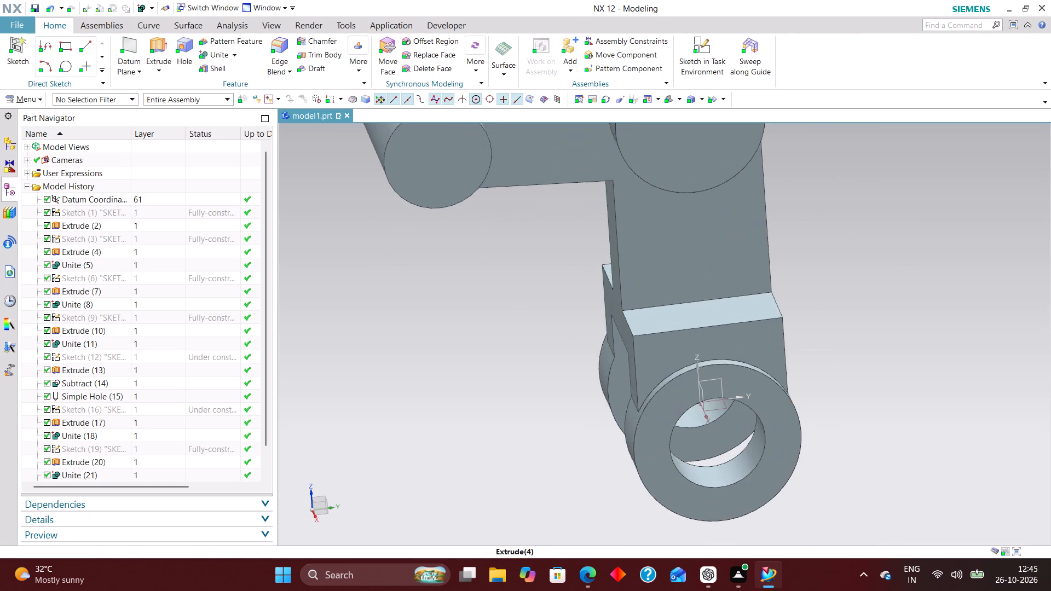
pyautogui.click(151, 406)
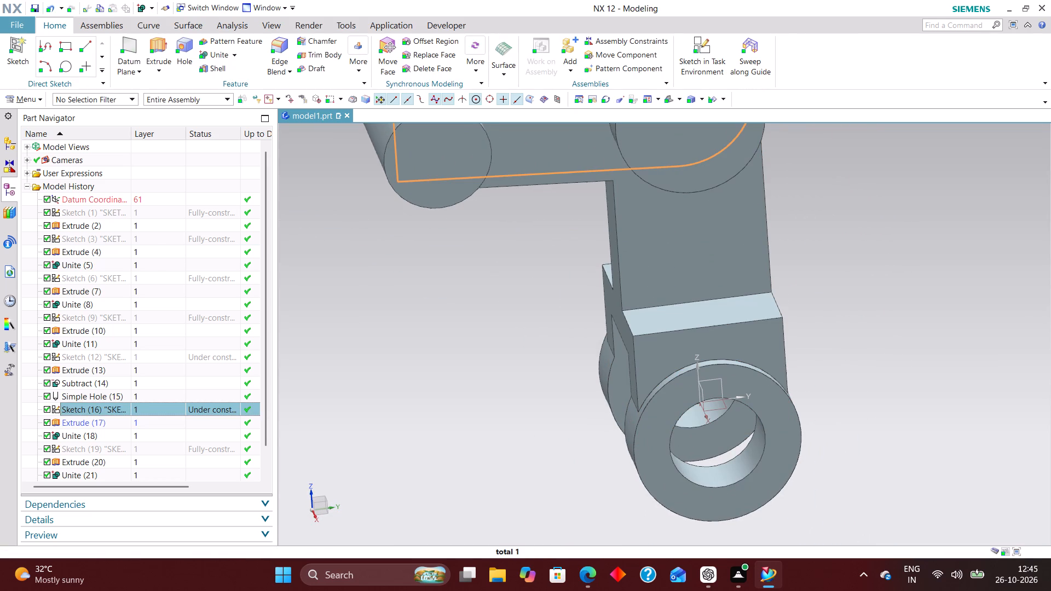
pyautogui.rightClick(158, 413)
pyautogui.click(213, 126)
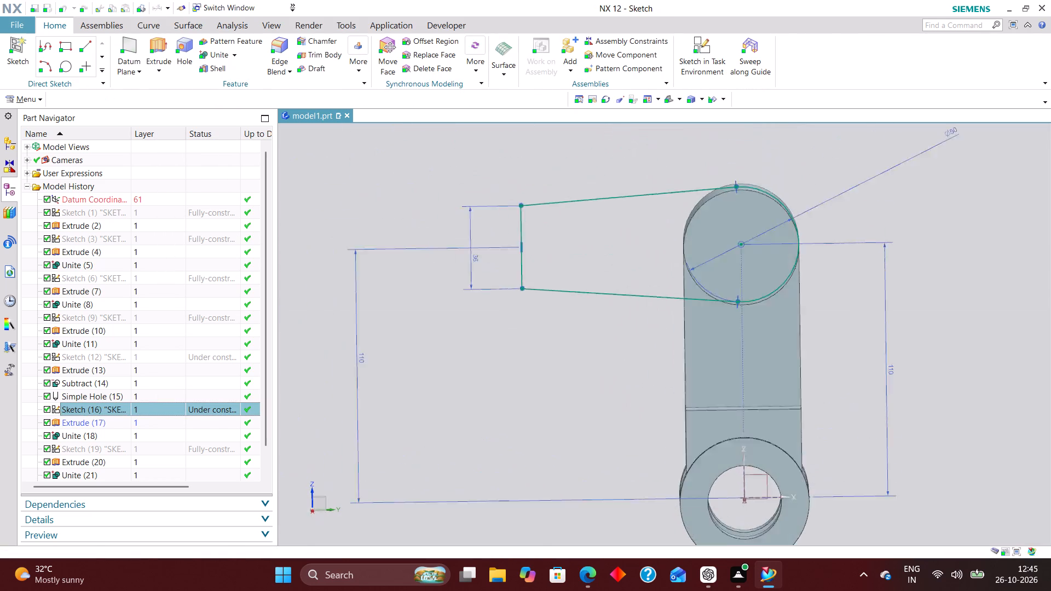
pyautogui.scroll(3, 496, 279)
pyautogui.scroll(-1, 551, 292)
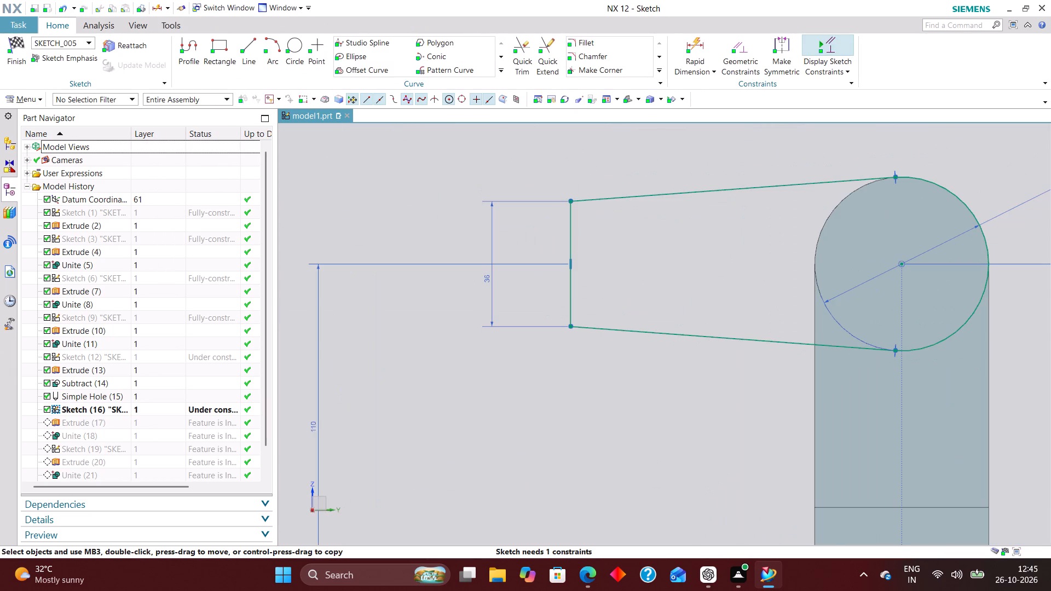
pyautogui.click(735, 42)
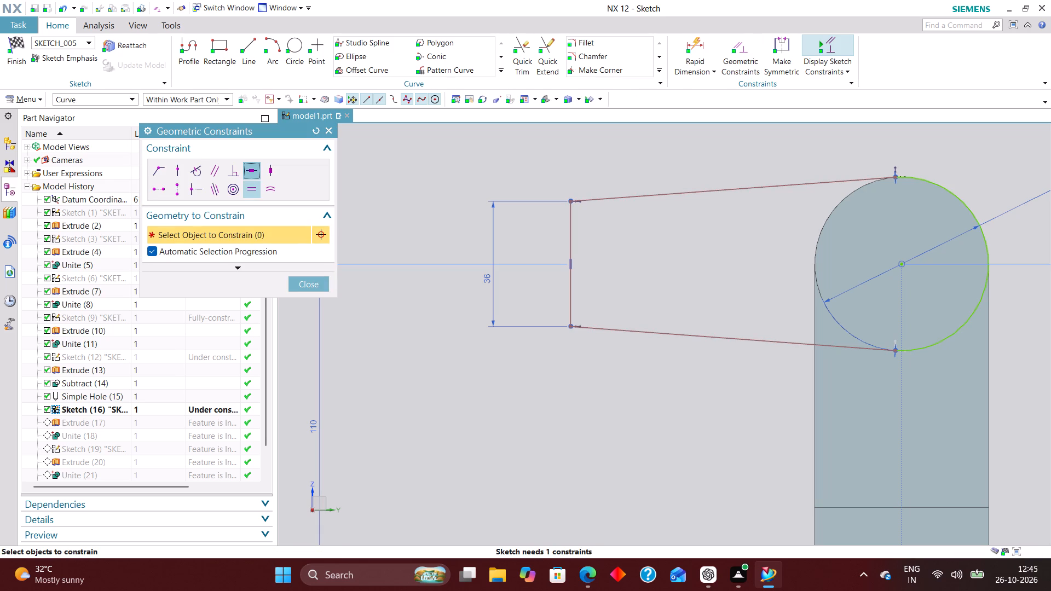
pyautogui.click(688, 189)
pyautogui.click(526, 323)
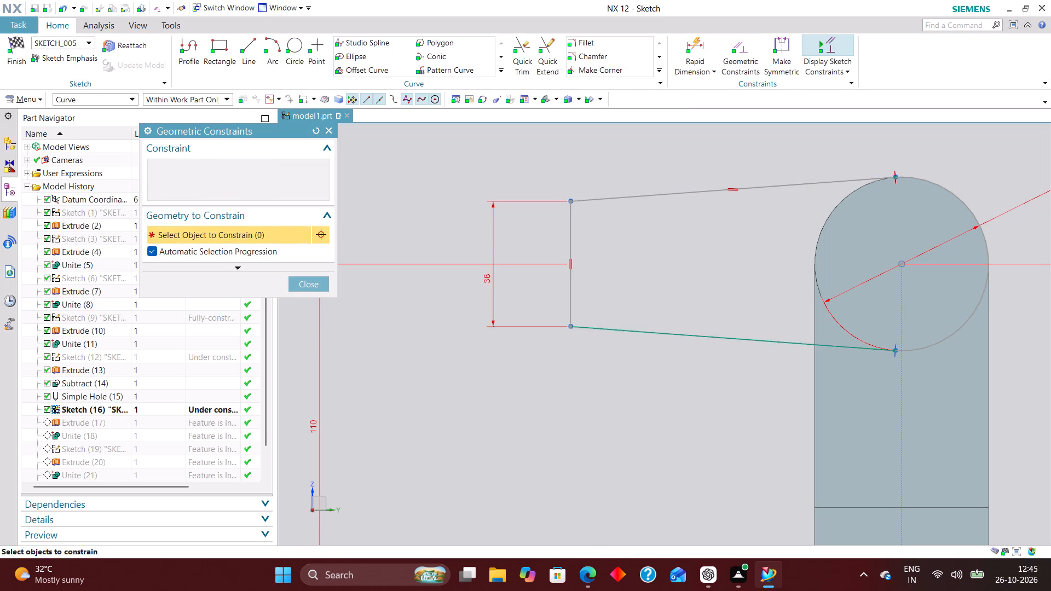
pyautogui.click(322, 283)
# Delete the 36 mm dimension on the arm profile's free-end line and finish the sketch.
pyautogui.moveTo(493, 283); pyautogui.dragTo(458, 285, button='right')
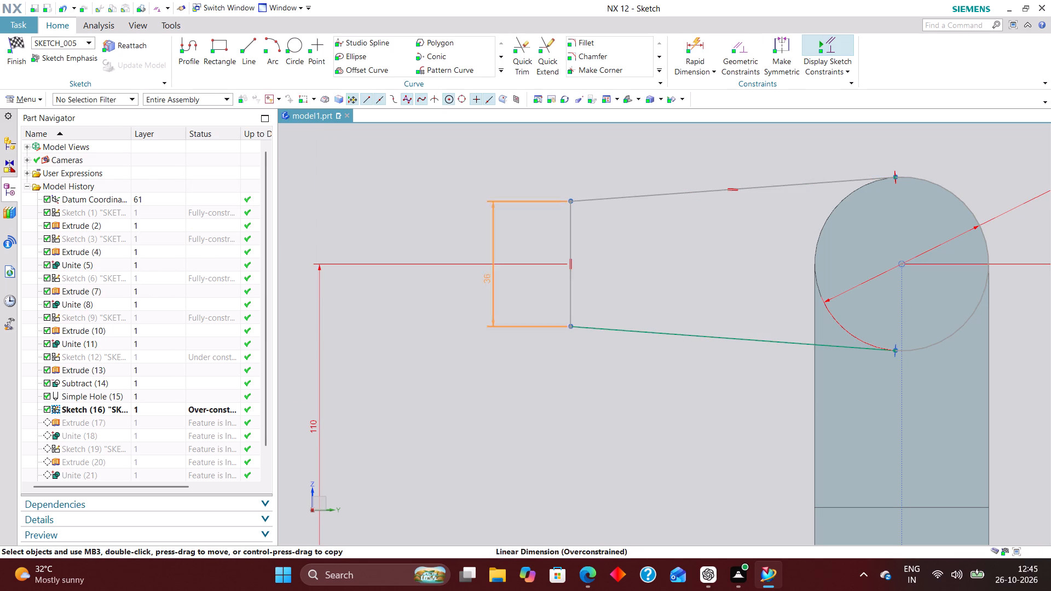
pyautogui.moveTo(458, 285); pyautogui.dragTo(457, 285, button='right')
pyautogui.scroll(-4, 594, 257)
pyautogui.scroll(3, 592, 266)
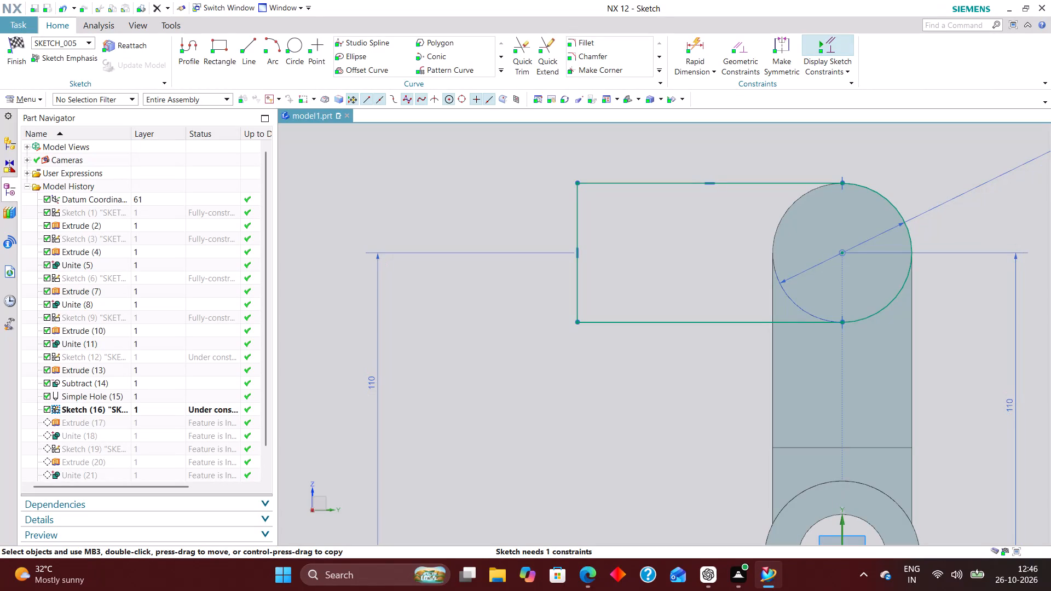
pyautogui.scroll(-3, 438, 253)
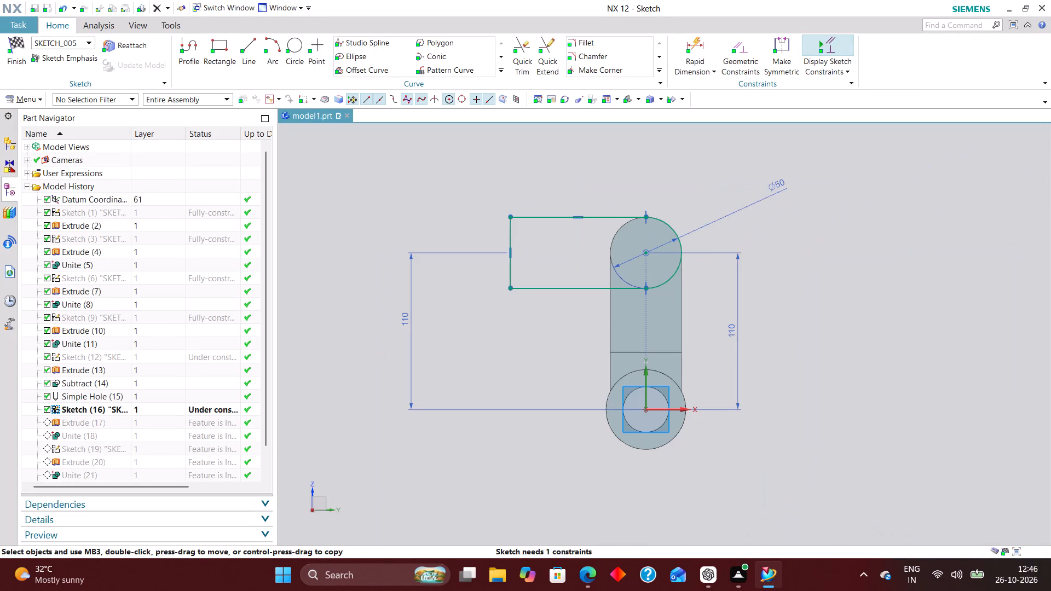
pyautogui.click(13, 45)
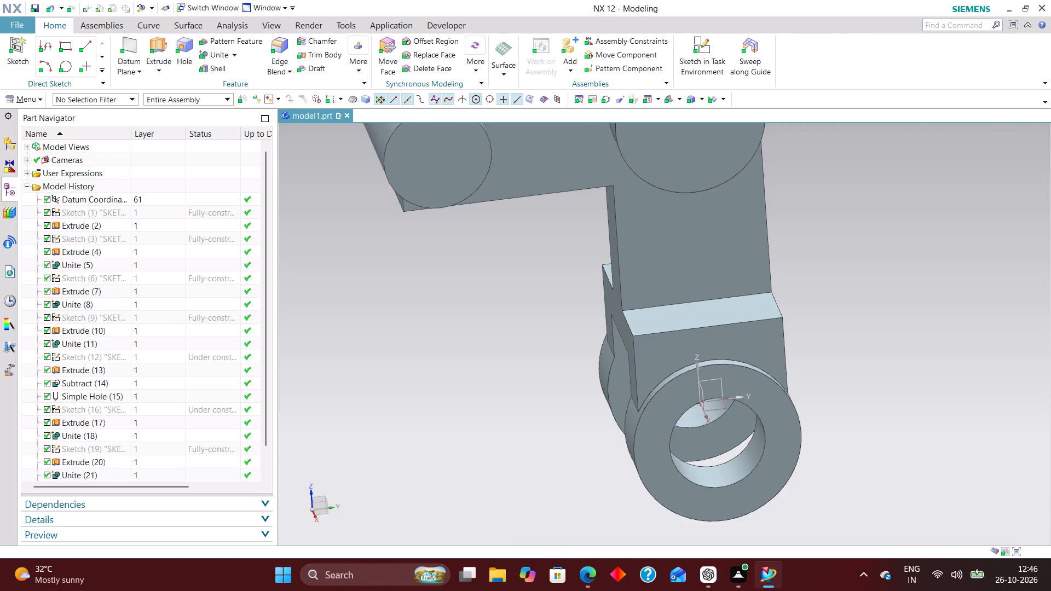
# Reopen the free-end cylinder's circle sketch and set its vertical distance from the origin to 117 mm, trying 115 and 116 mm first.
pyautogui.scroll(-2, 503, 317)
pyautogui.scroll(3, 459, 231)
pyautogui.click(116, 446)
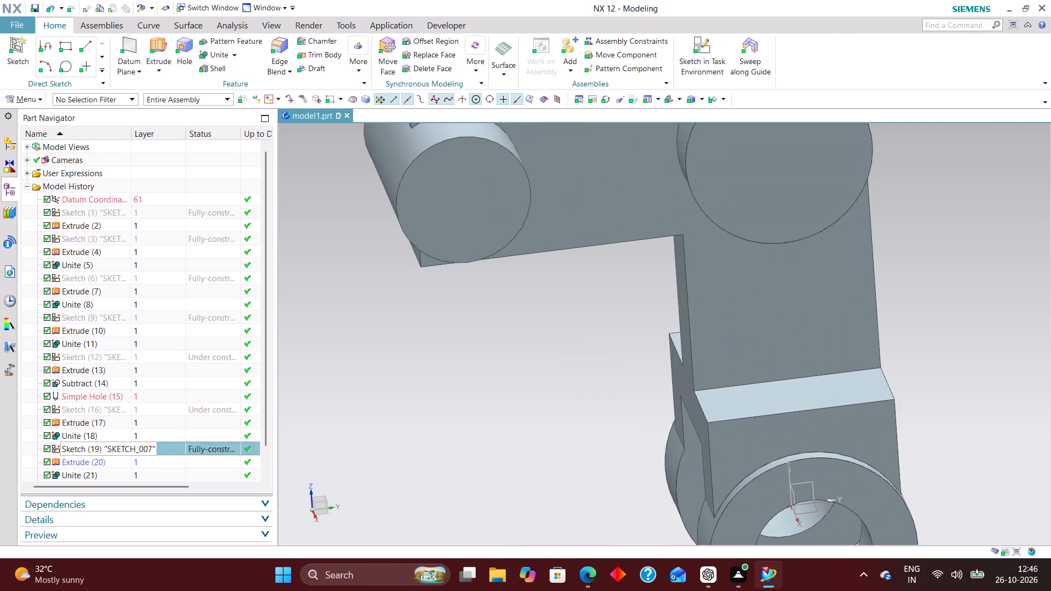
pyautogui.rightClick(116, 445)
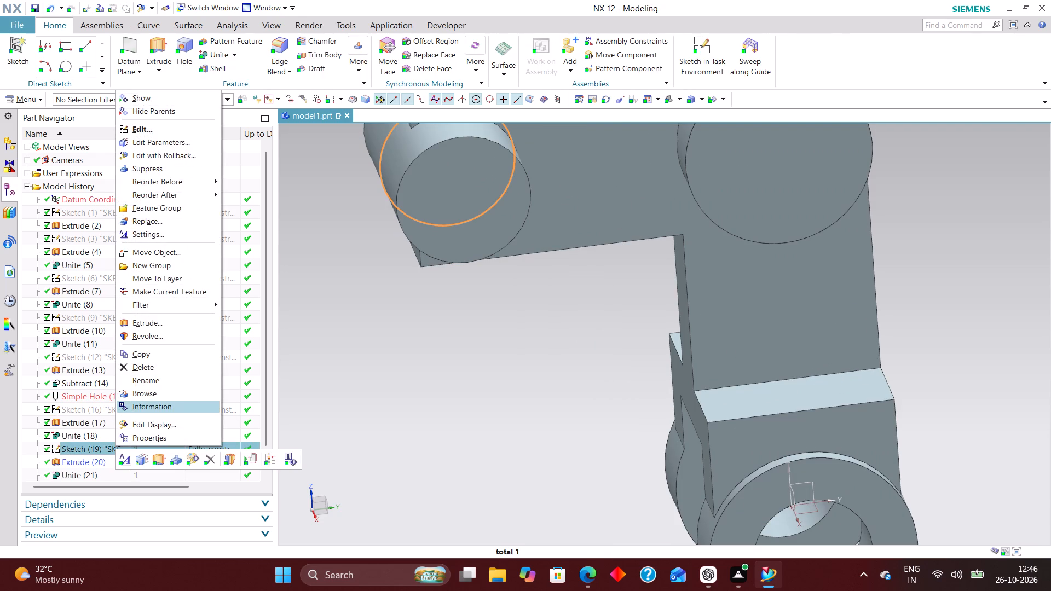
pyautogui.click(178, 154)
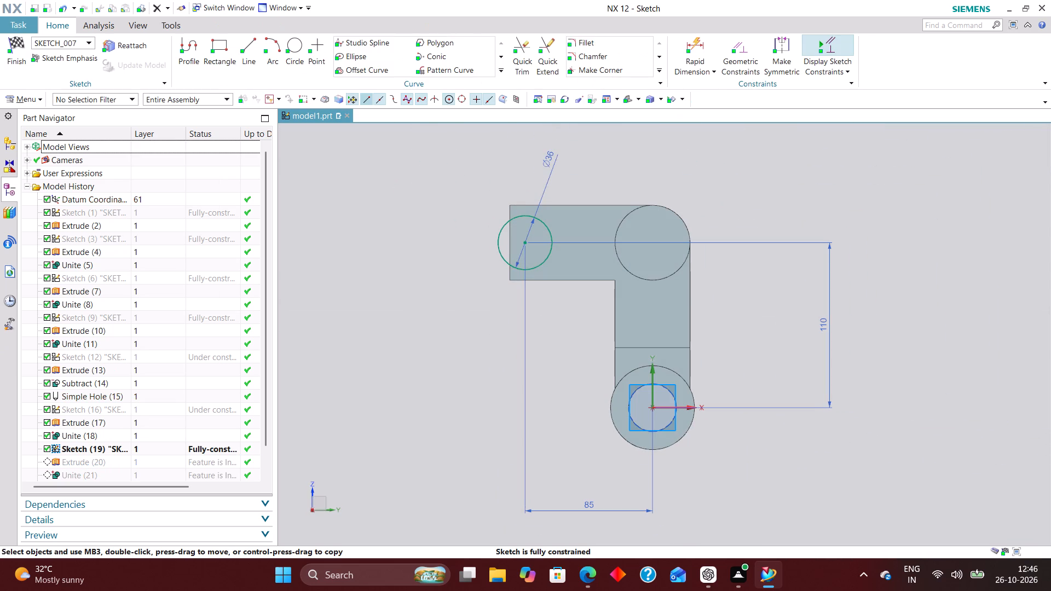
pyautogui.doubleClick(824, 326)
pyautogui.click(317, 317)
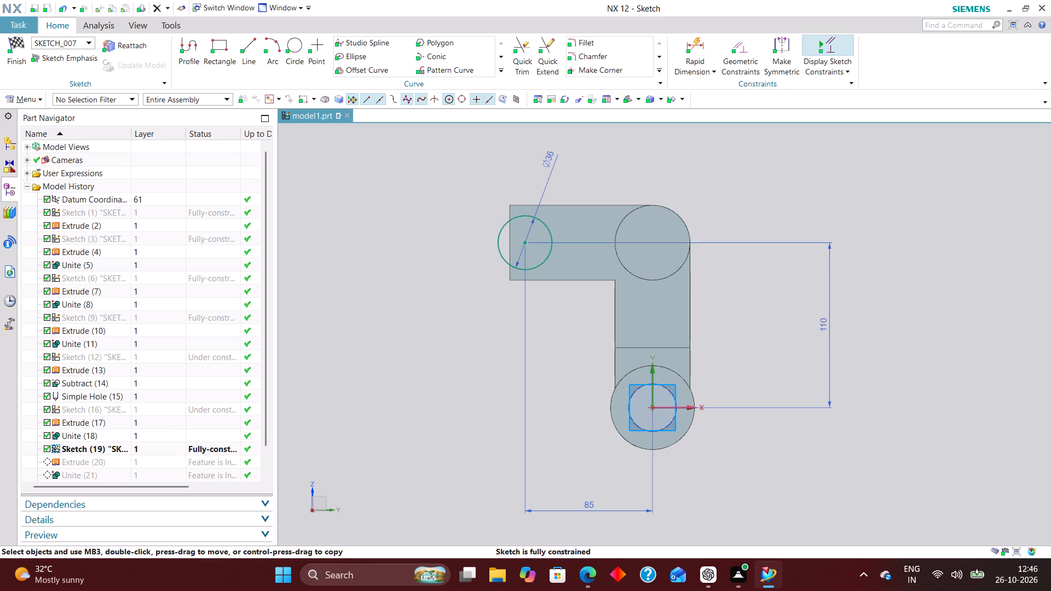
pyautogui.doubleClick(823, 318)
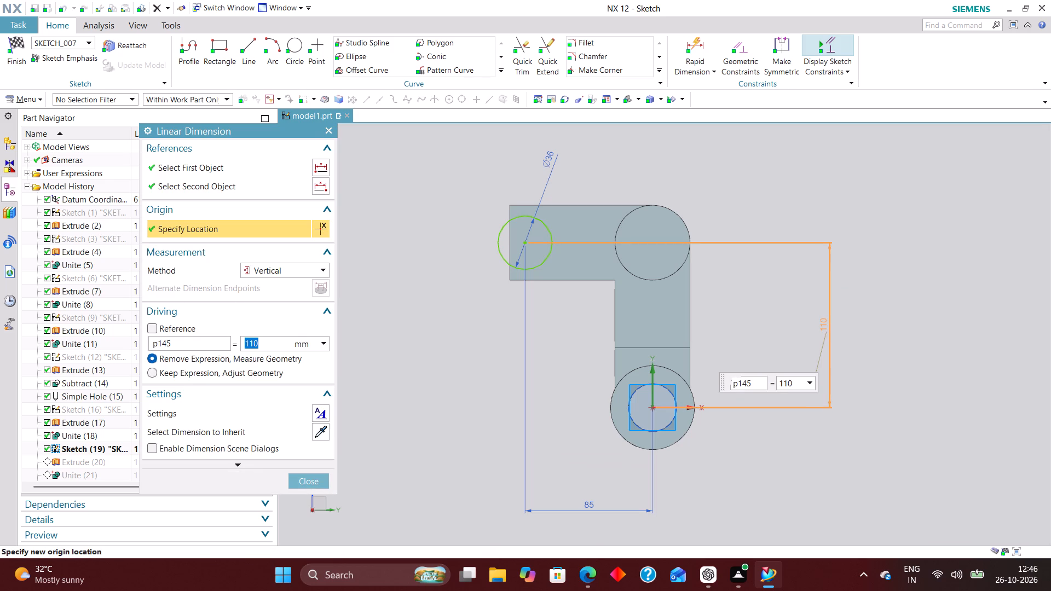
pyautogui.write('115')
pyautogui.press('Return')
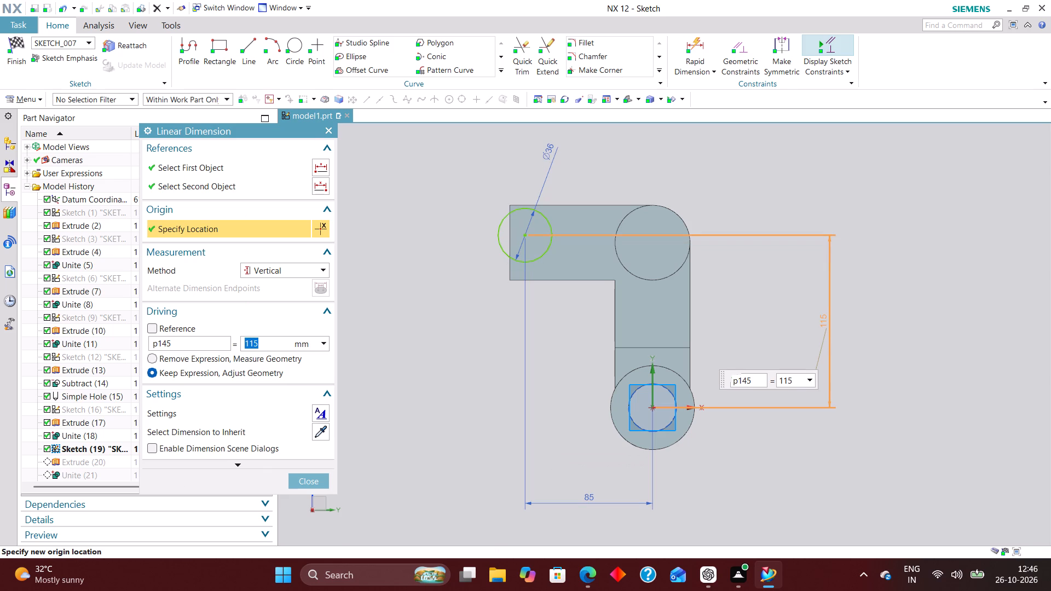
pyautogui.write('116')
pyautogui.press('Return')
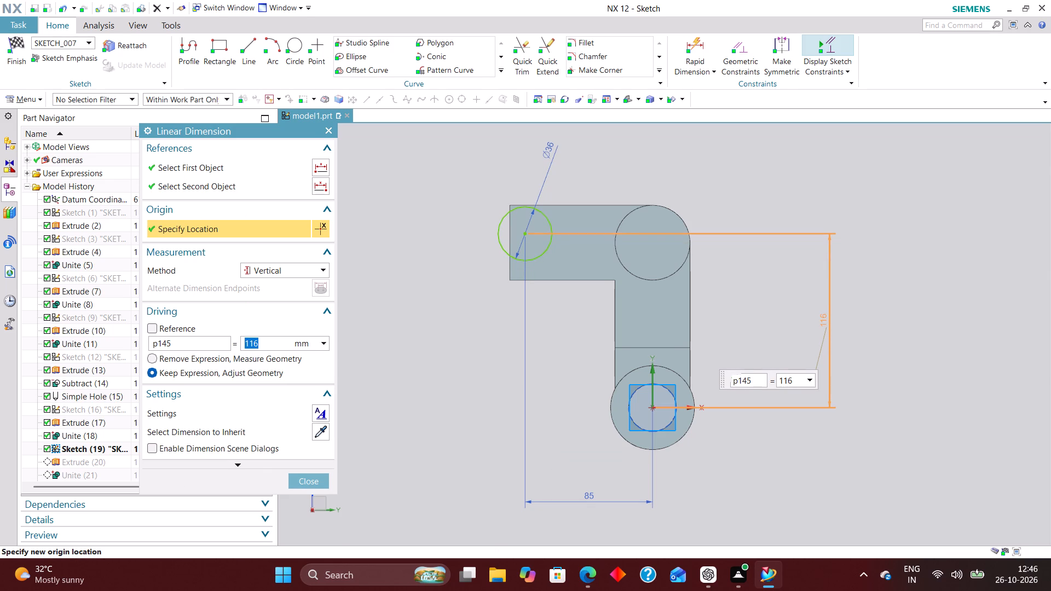
pyautogui.write('11')
pyautogui.press('7')
pyautogui.press('Return')
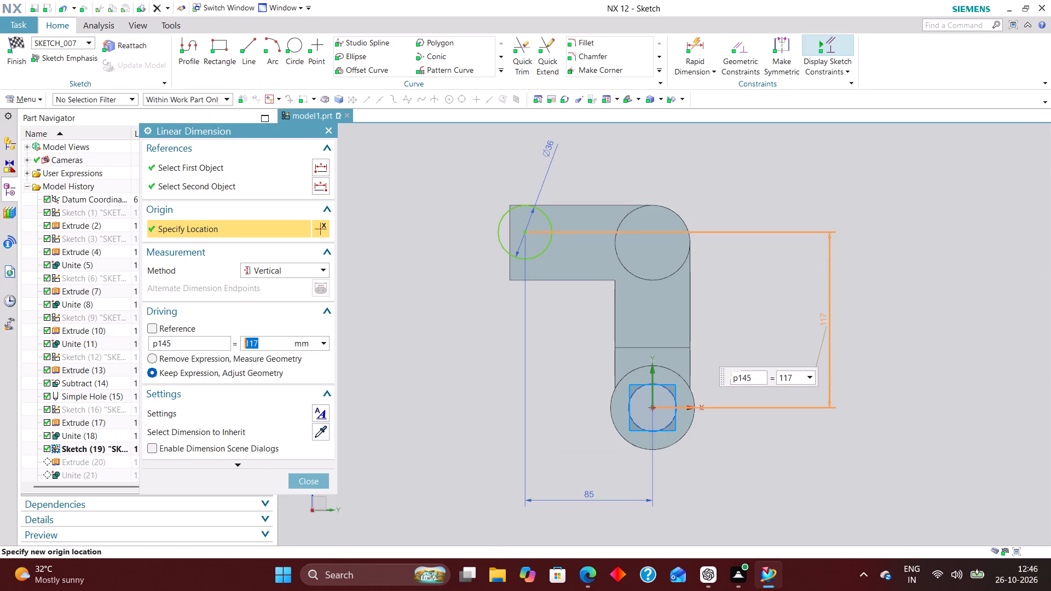
# Check the circle's top against the arm's upper edge up close, and finish the sketch.
pyautogui.scroll(3, 530, 202)
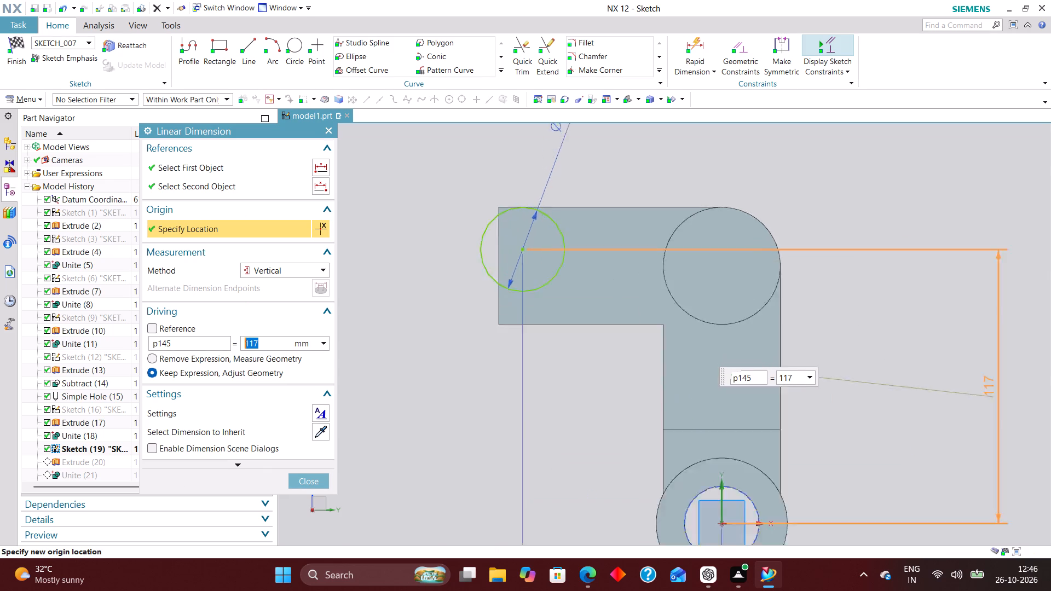
pyautogui.scroll(11, 528, 199)
pyautogui.scroll(-6, 532, 211)
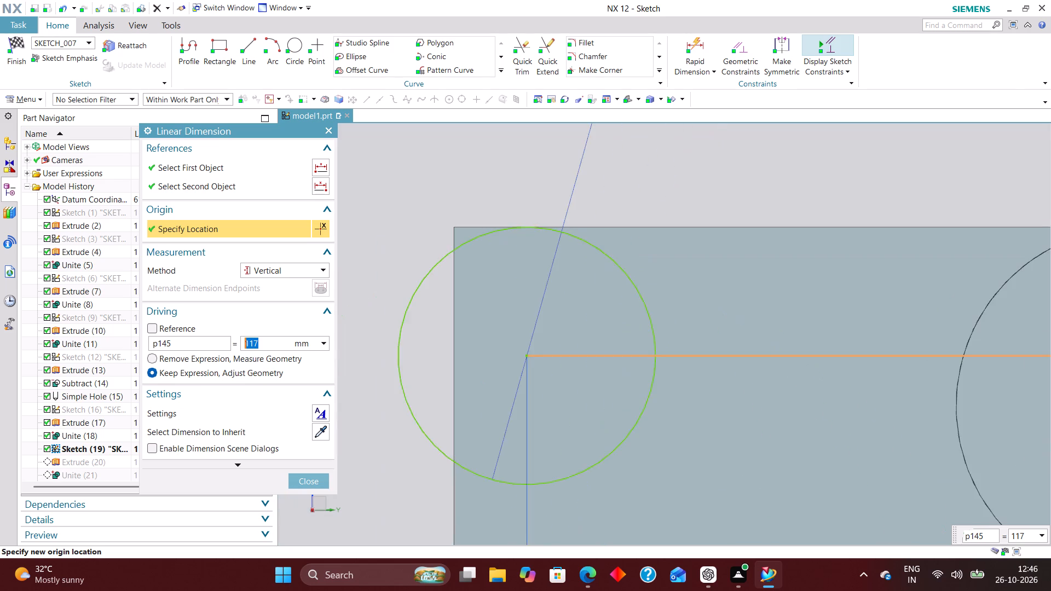
pyautogui.scroll(-10, 535, 213)
pyautogui.scroll(4, 522, 252)
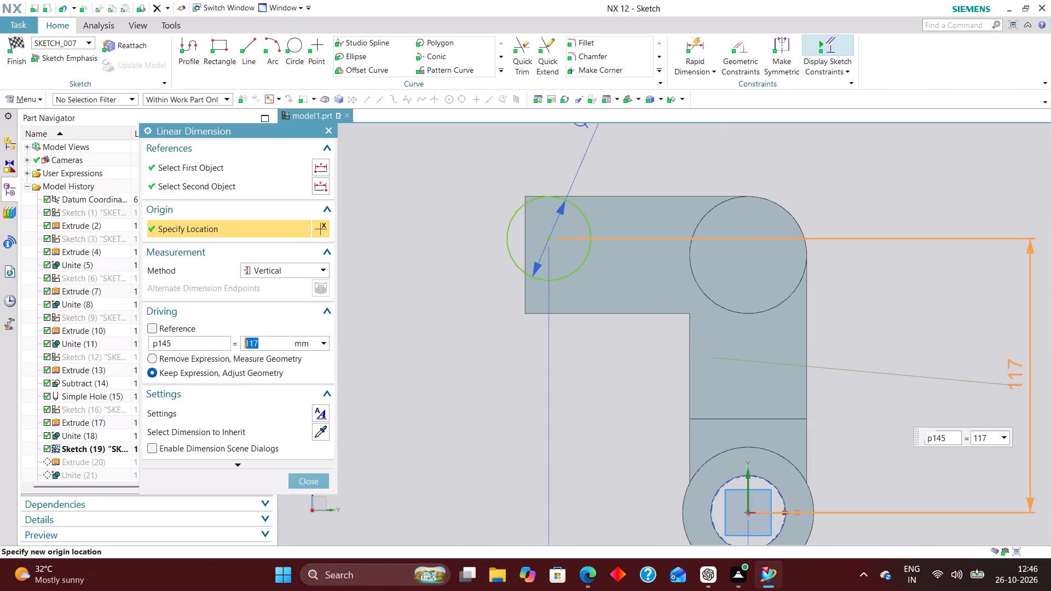
pyautogui.click(306, 478)
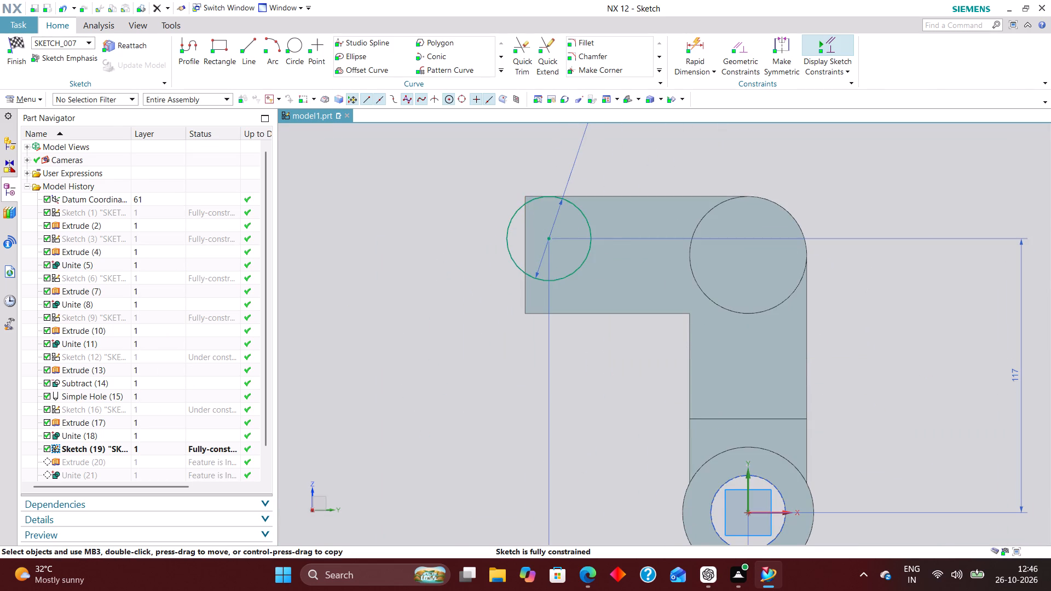
pyautogui.click(15, 44)
# Examine how the free-end cylinder meets the side arm, opening the arm's extrusion for editing and cancelling without changes.
pyautogui.scroll(-4, 481, 364)
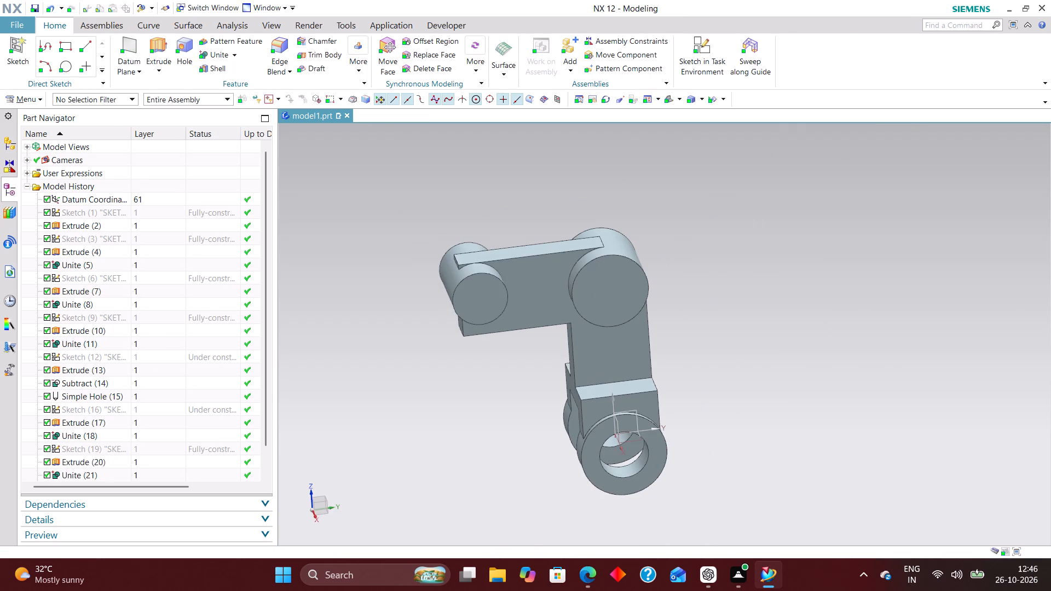
pyautogui.scroll(6, 460, 282)
pyautogui.scroll(1, 471, 211)
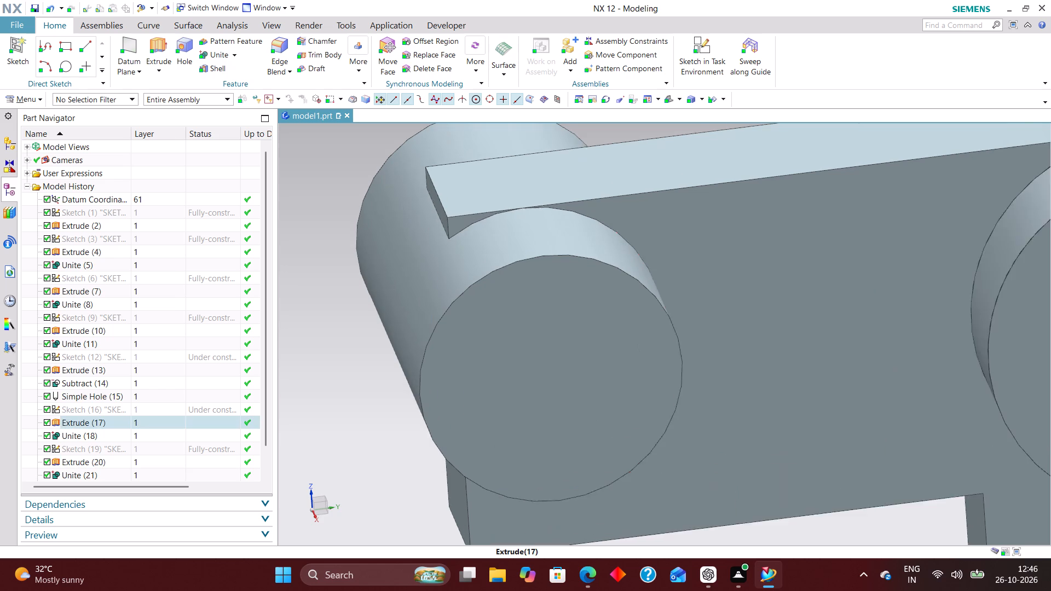
pyautogui.scroll(6, 519, 217)
pyautogui.scroll(-7, 474, 160)
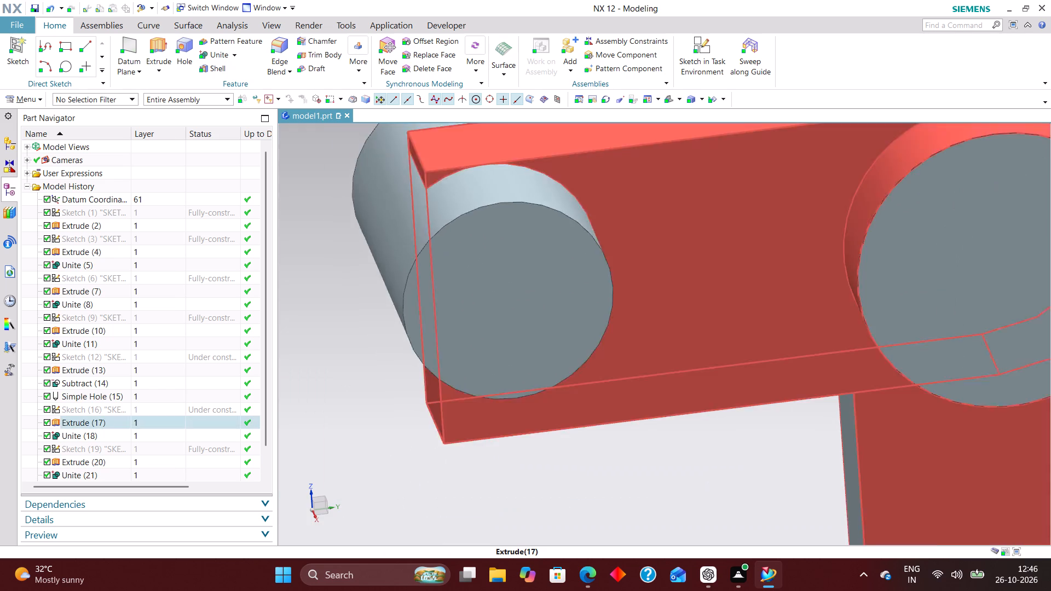
pyautogui.doubleClick(441, 153)
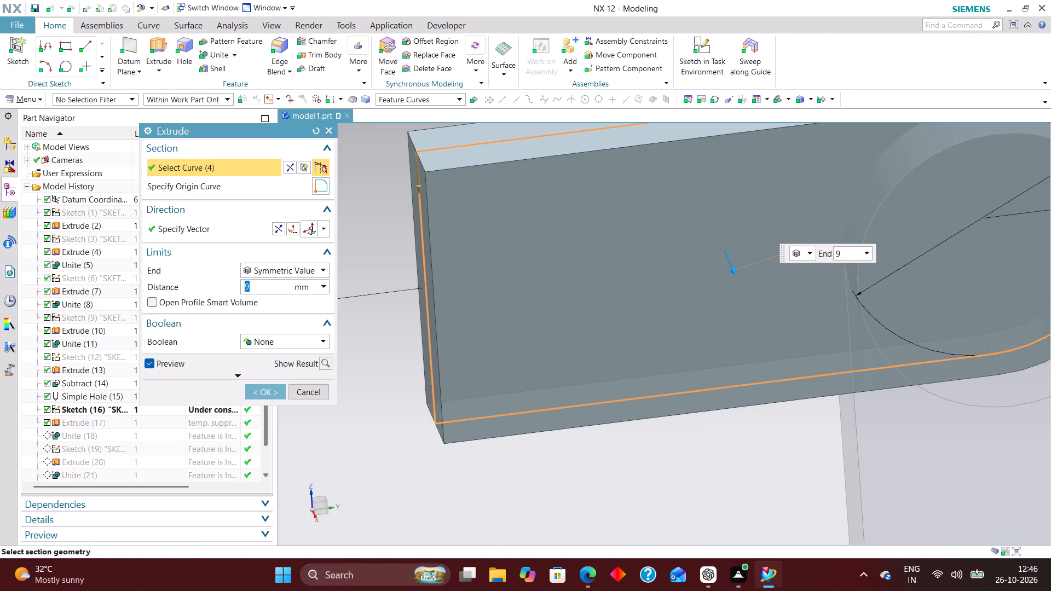
pyautogui.click(315, 389)
pyautogui.scroll(-5, 410, 303)
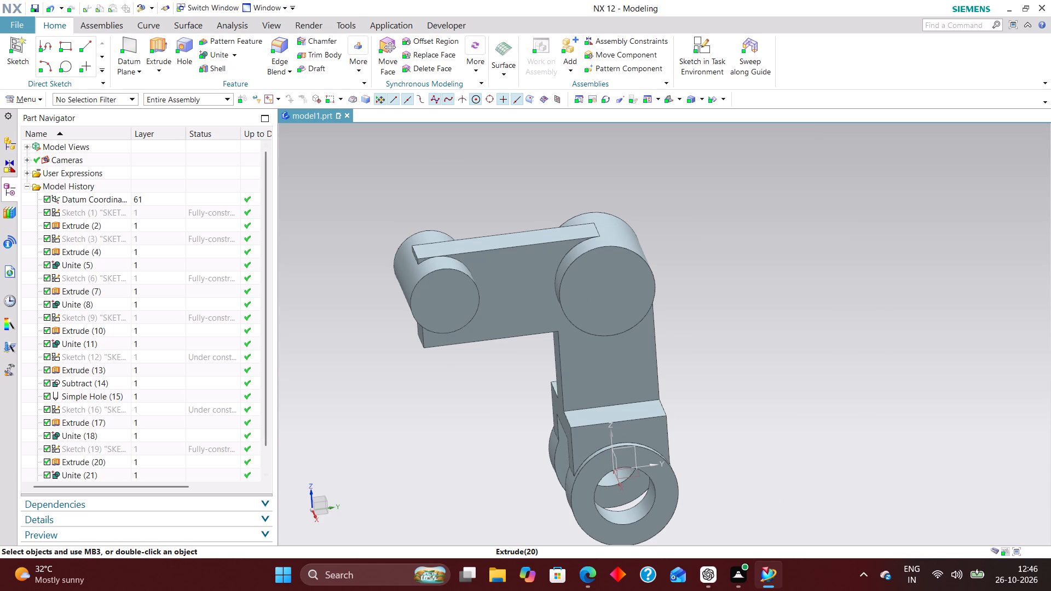
# Reopen the side arm's profile sketch, dimension its upper horizontal line, set the length to 85 mm, and finish the sketch.
pyautogui.scroll(-5, 166, 407)
pyautogui.click(153, 460)
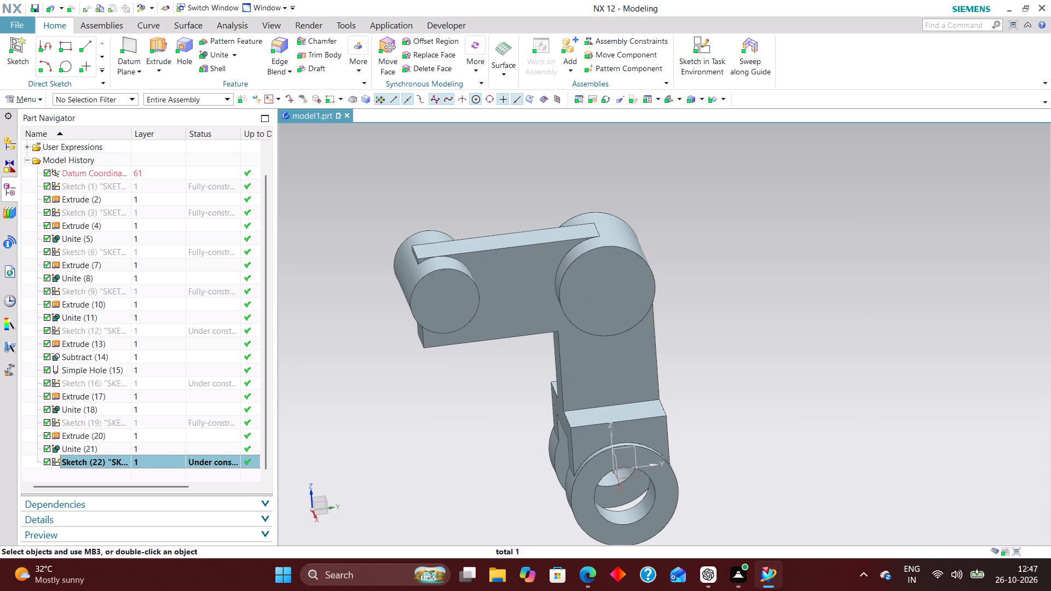
pyautogui.click(158, 421)
pyautogui.click(158, 380)
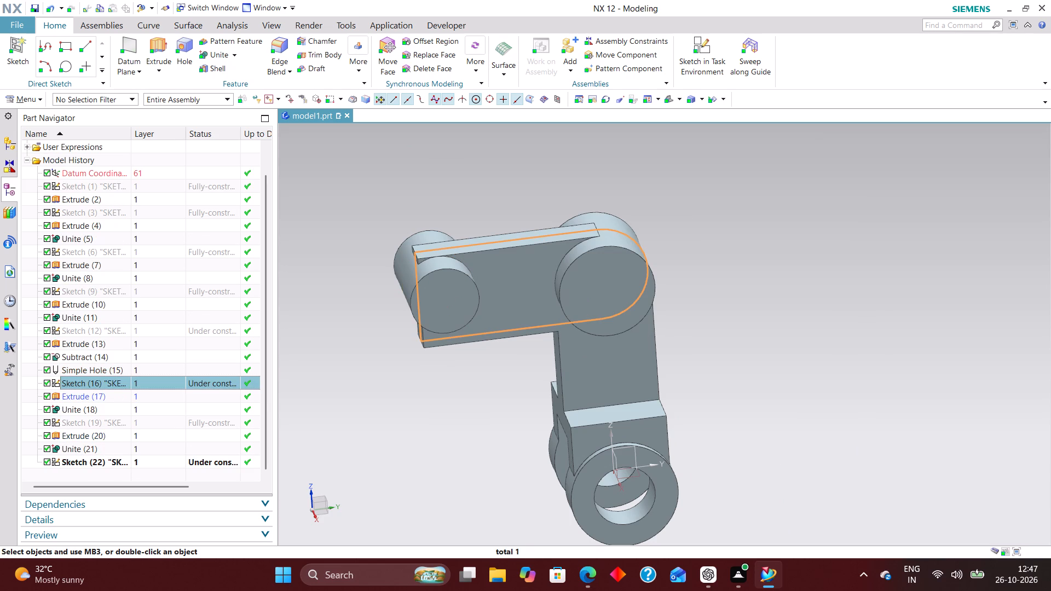
pyautogui.rightClick(158, 380)
pyautogui.click(212, 94)
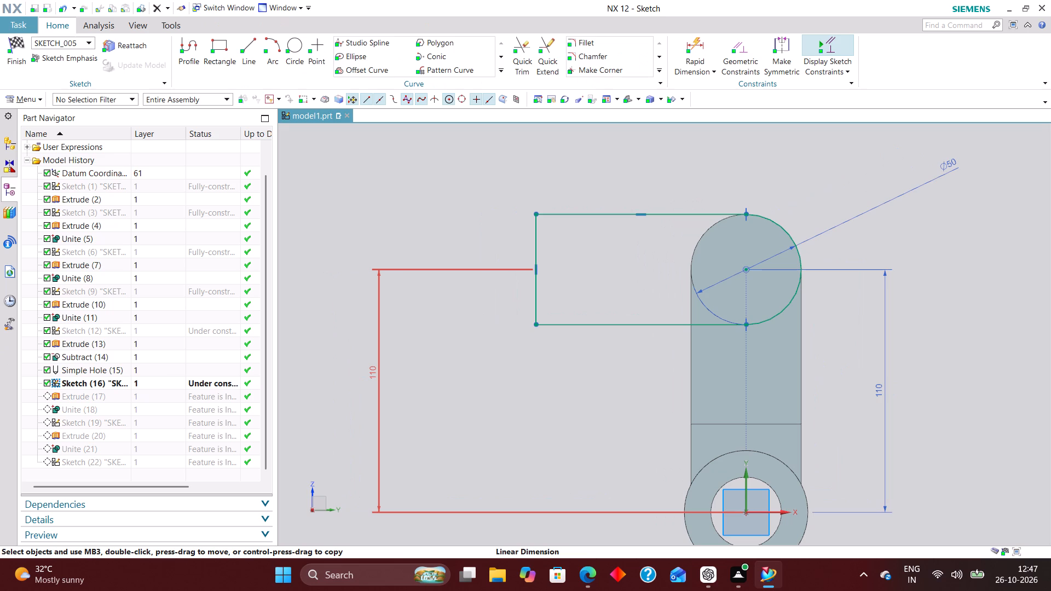
pyautogui.scroll(-3, 507, 272)
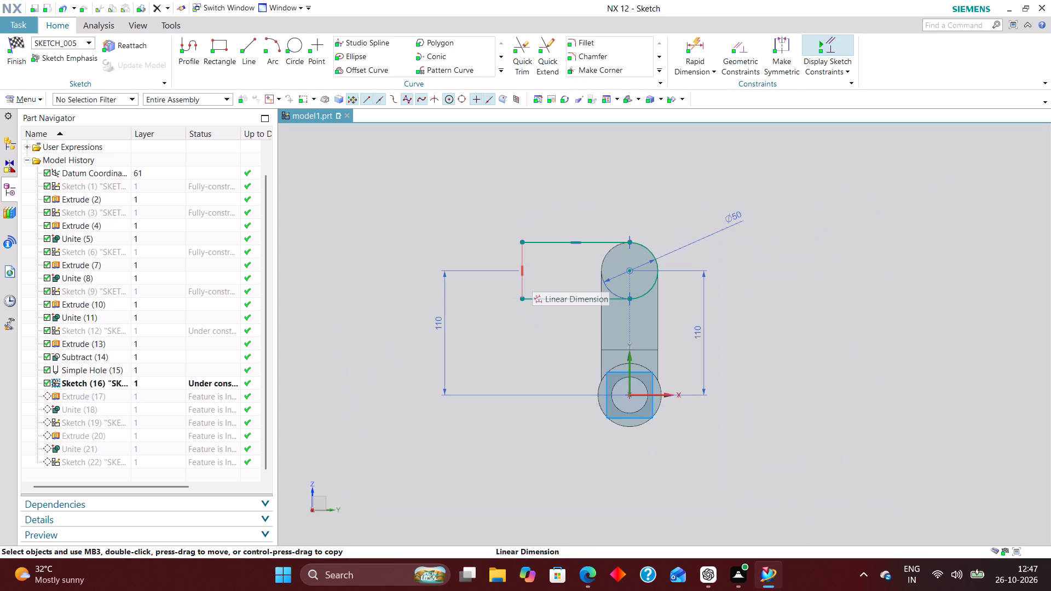
pyautogui.click(701, 42)
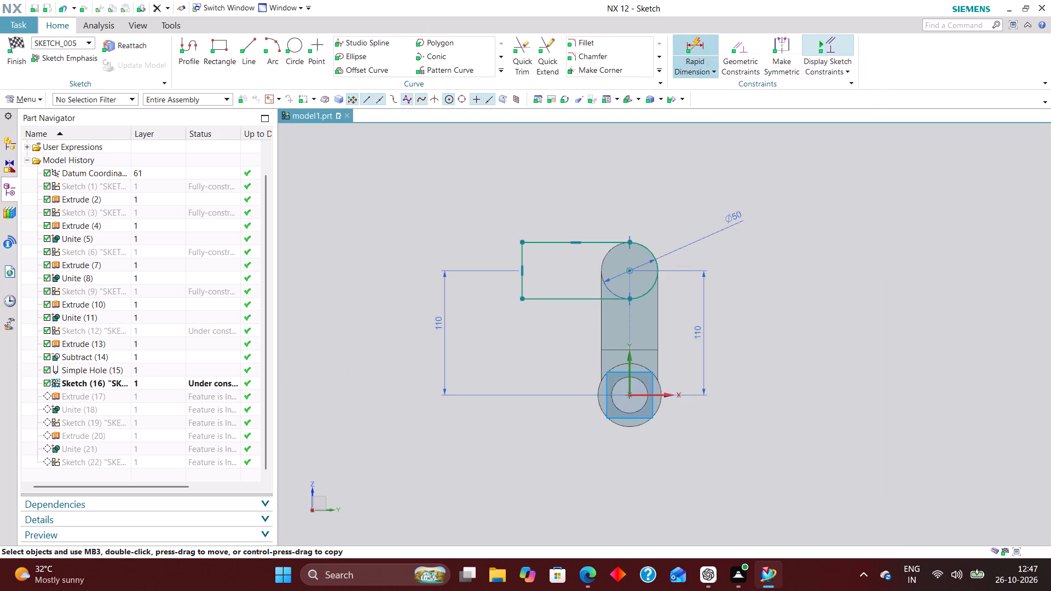
pyautogui.click(555, 241)
pyautogui.click(564, 165)
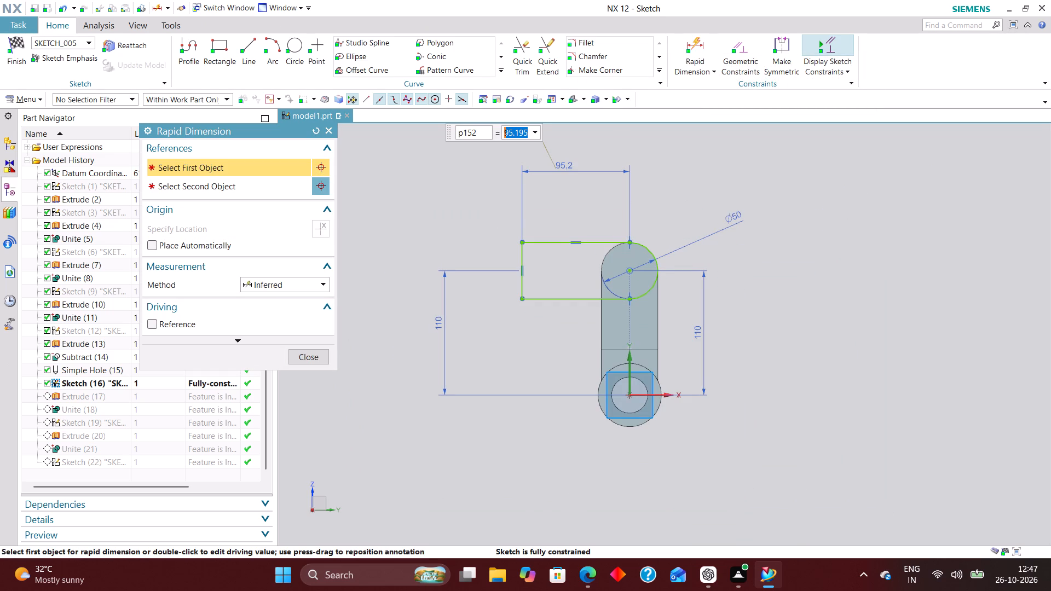
pyautogui.write('85')
pyautogui.press('Return')
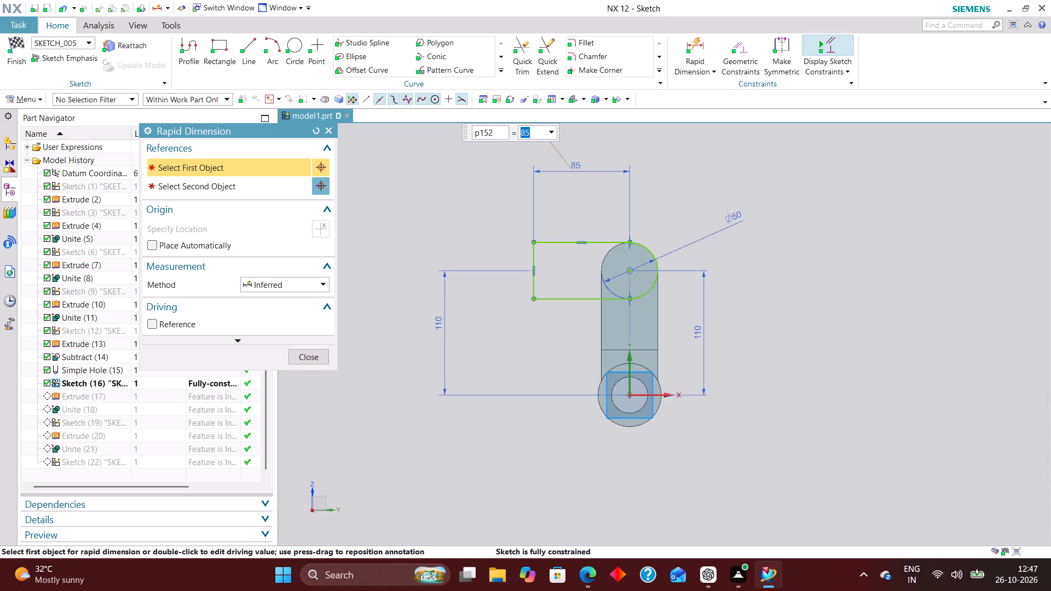
pyautogui.click(309, 358)
pyautogui.click(14, 44)
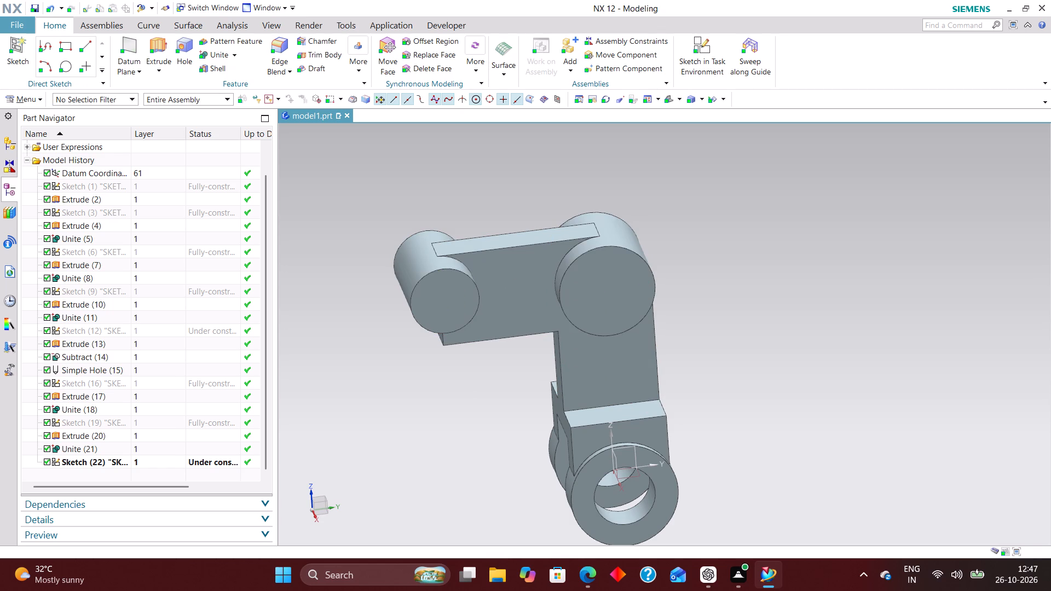
# Start a new sketch on the YZ plane of the datum coordinate system.
pyautogui.press('End')
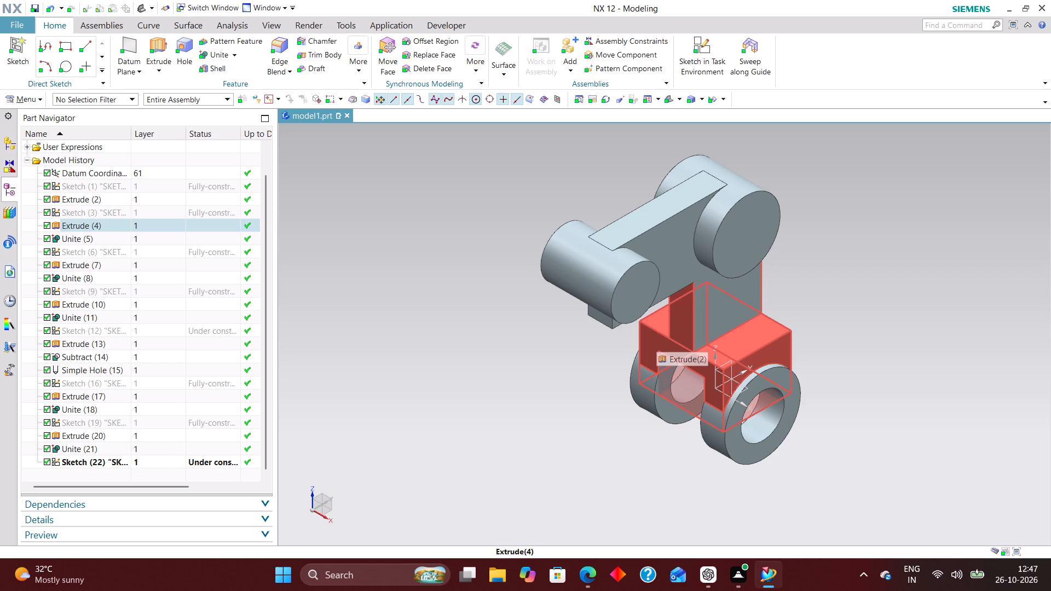
pyautogui.scroll(-2, 63, 460)
pyautogui.click(142, 461)
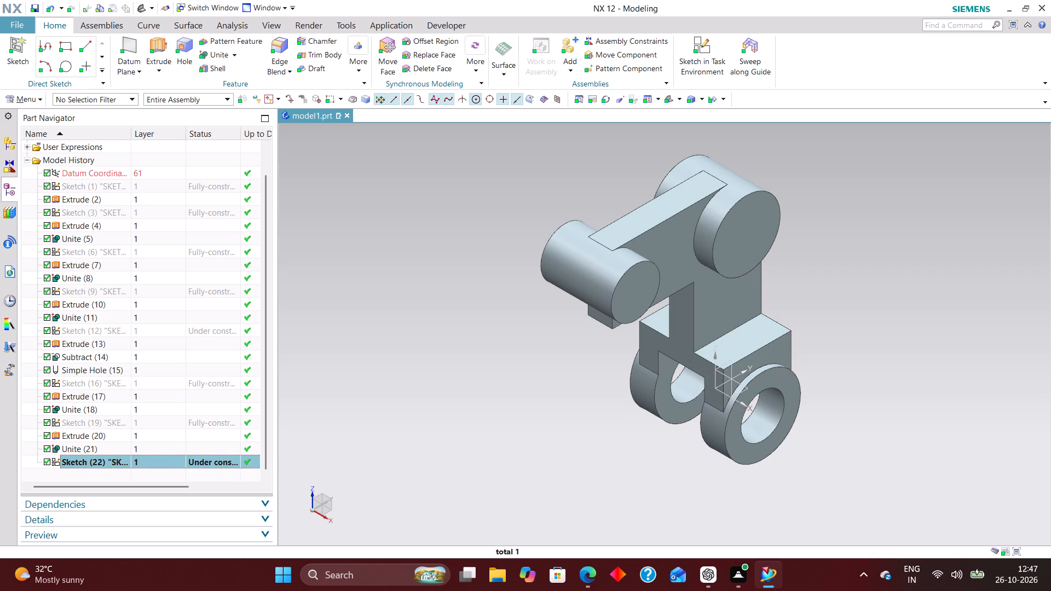
pyautogui.click(148, 424)
pyautogui.click(706, 39)
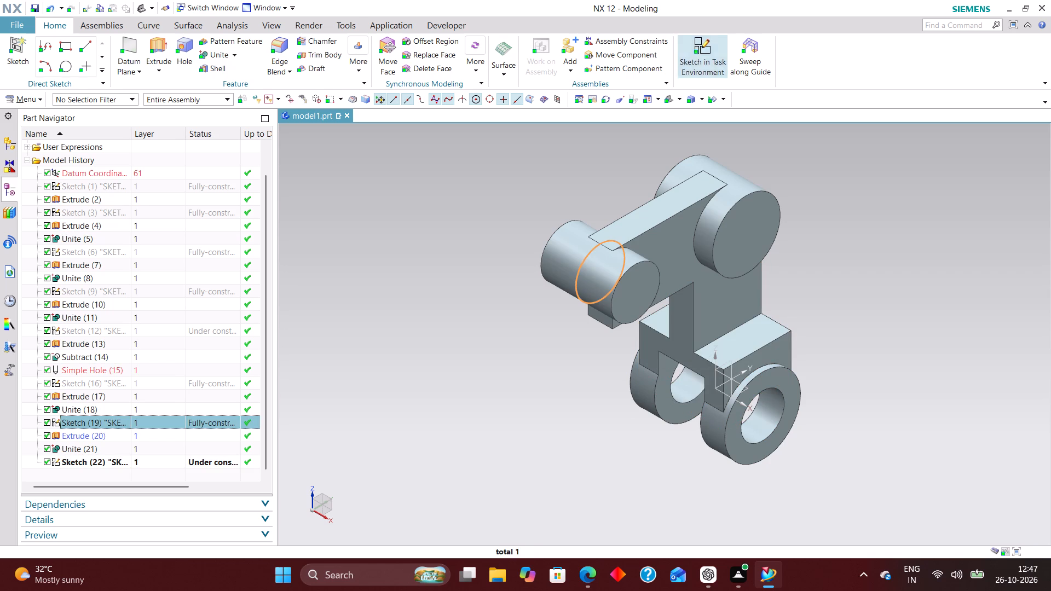
pyautogui.scroll(7, 721, 368)
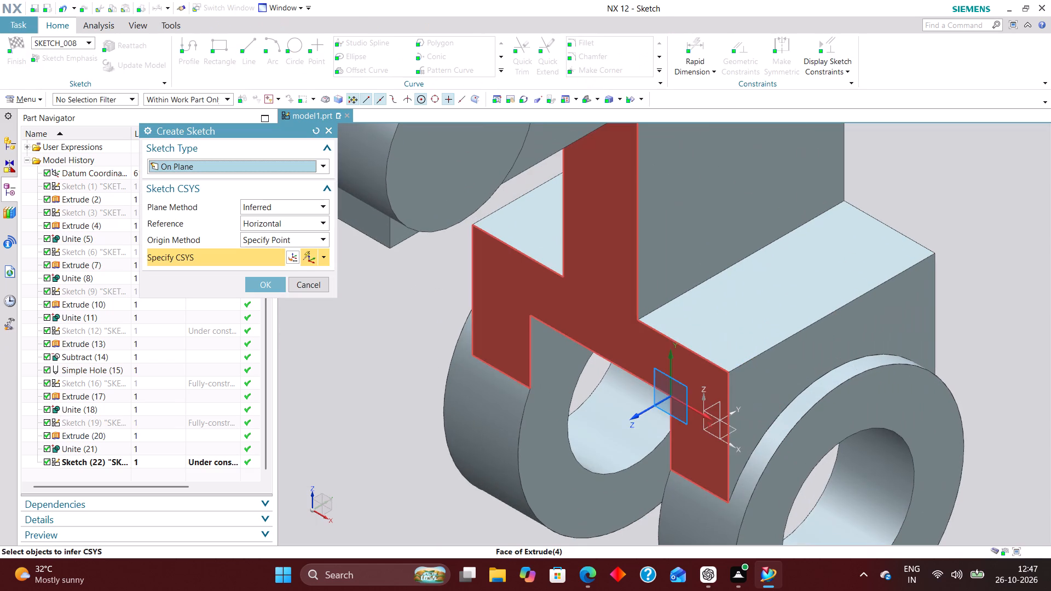
pyautogui.click(715, 404)
pyautogui.click(279, 288)
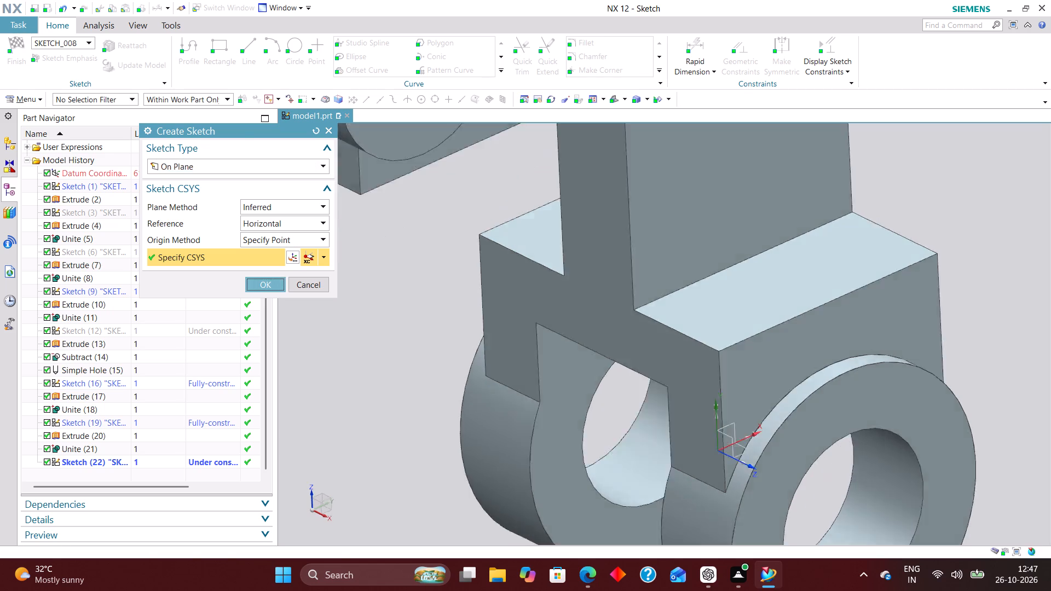
# Sketch a rectangle about 41 by 27 mm on the side arm, with one vertical side through the free-end circle's centre.
pyautogui.scroll(-10, 876, 387)
pyautogui.scroll(4, 779, 154)
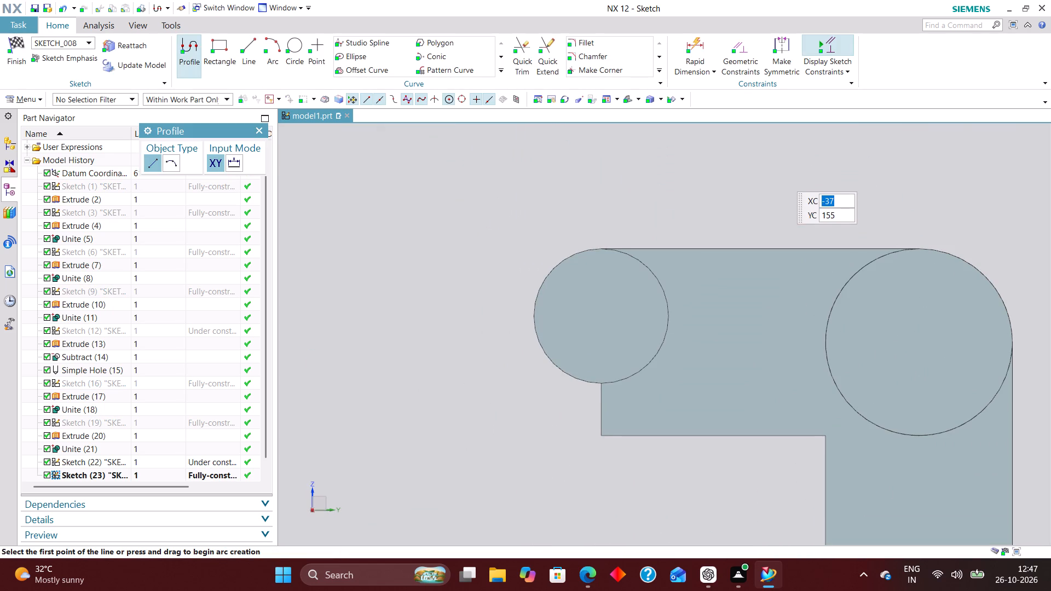
pyautogui.scroll(-2, 702, 282)
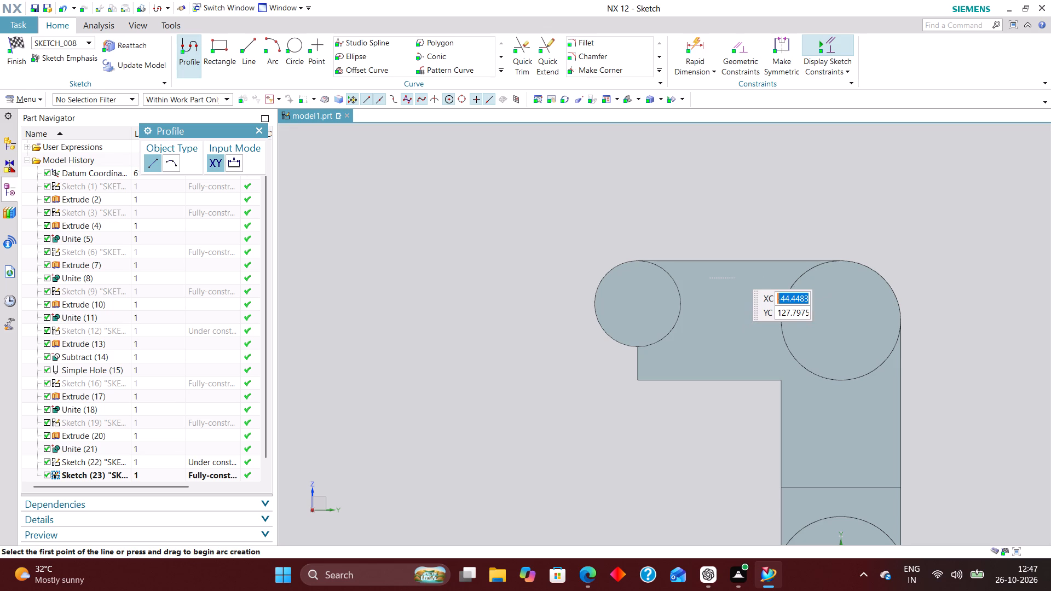
pyautogui.click(215, 44)
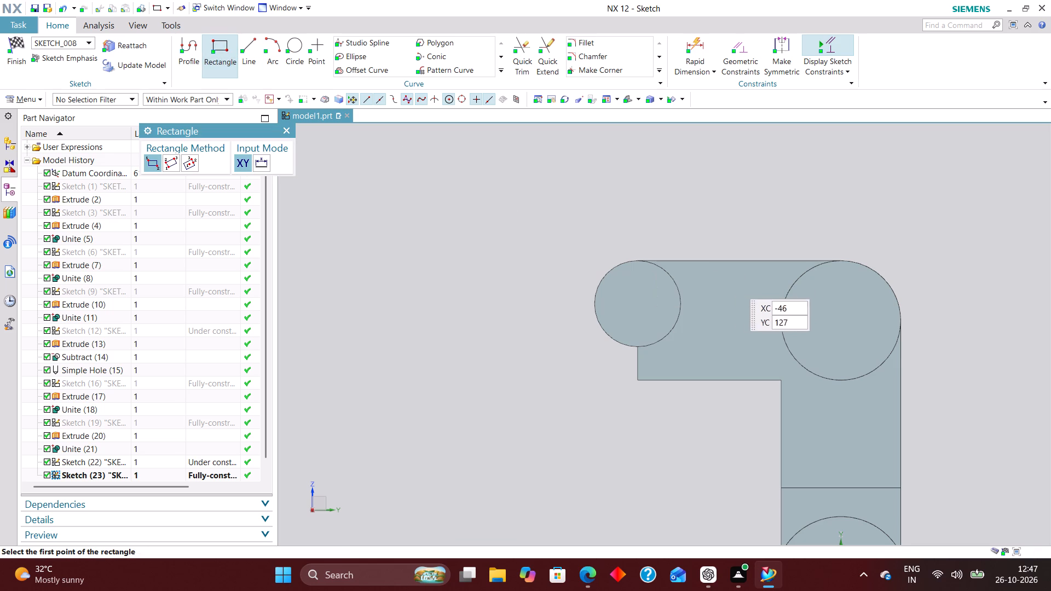
pyautogui.click(636, 275)
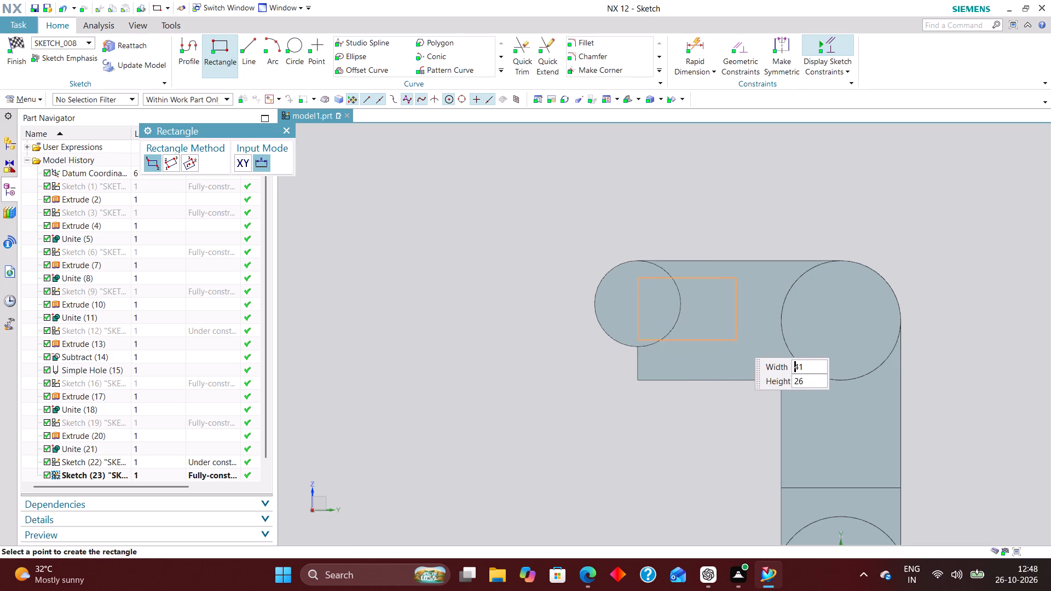
pyautogui.click(736, 343)
# Dimension the horizontal distance from the sketch origin to the rectangle's side at the free-end circle as 85 mm.
pyautogui.click(739, 47)
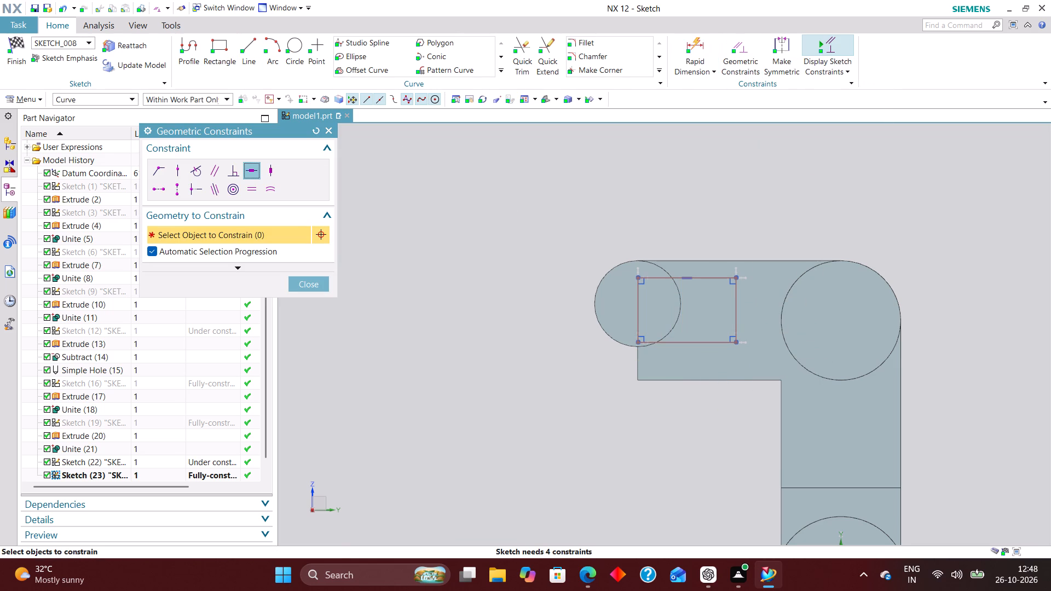
pyautogui.click(694, 48)
pyautogui.scroll(-3, 581, 162)
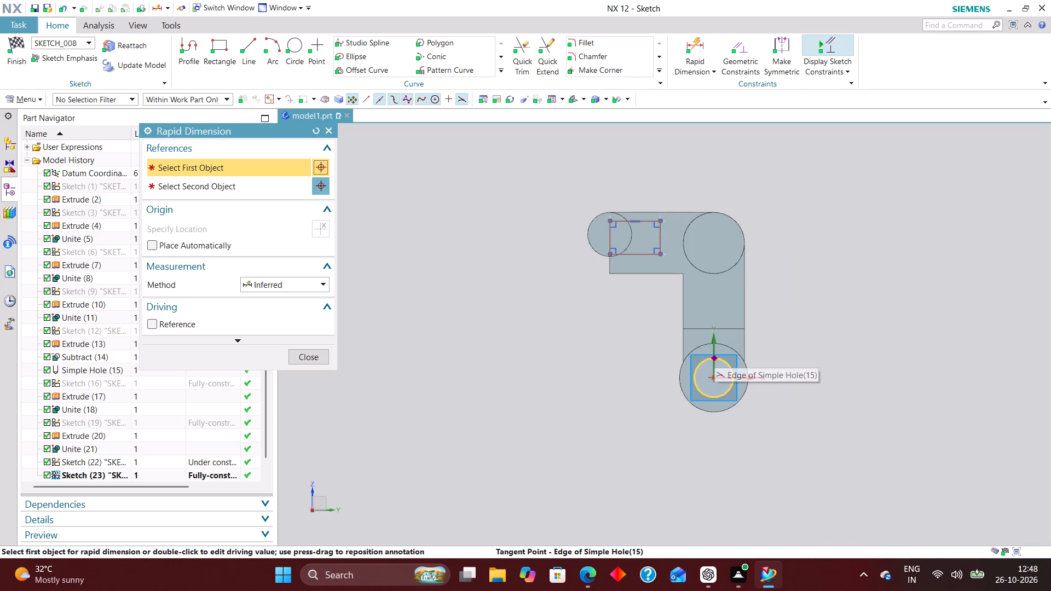
pyautogui.scroll(6, 712, 350)
pyautogui.click(718, 398)
pyautogui.scroll(-7, 709, 400)
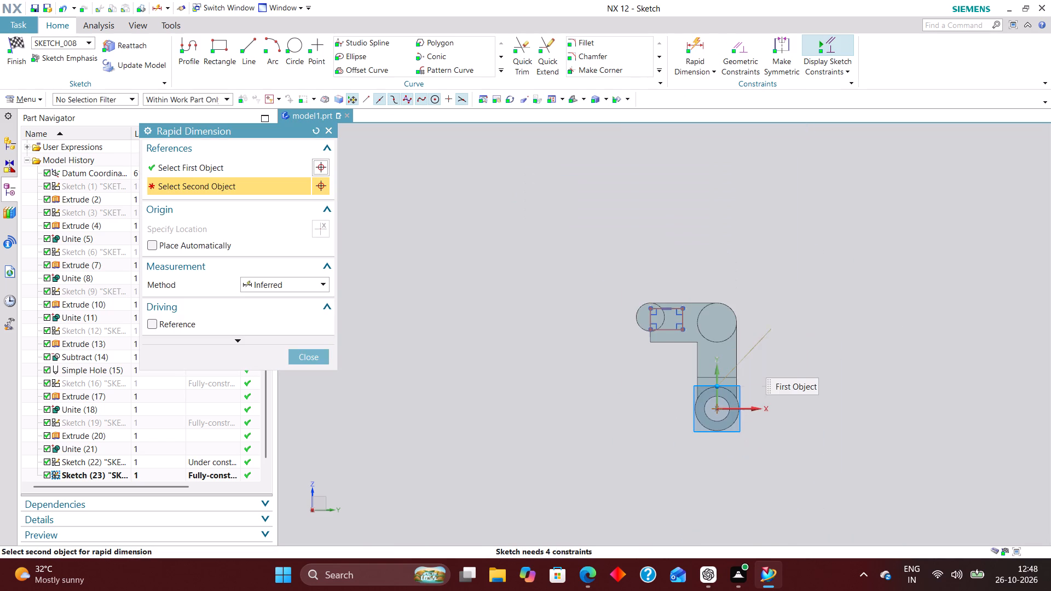
pyautogui.scroll(6, 656, 328)
pyautogui.click(643, 308)
pyautogui.scroll(-4, 665, 327)
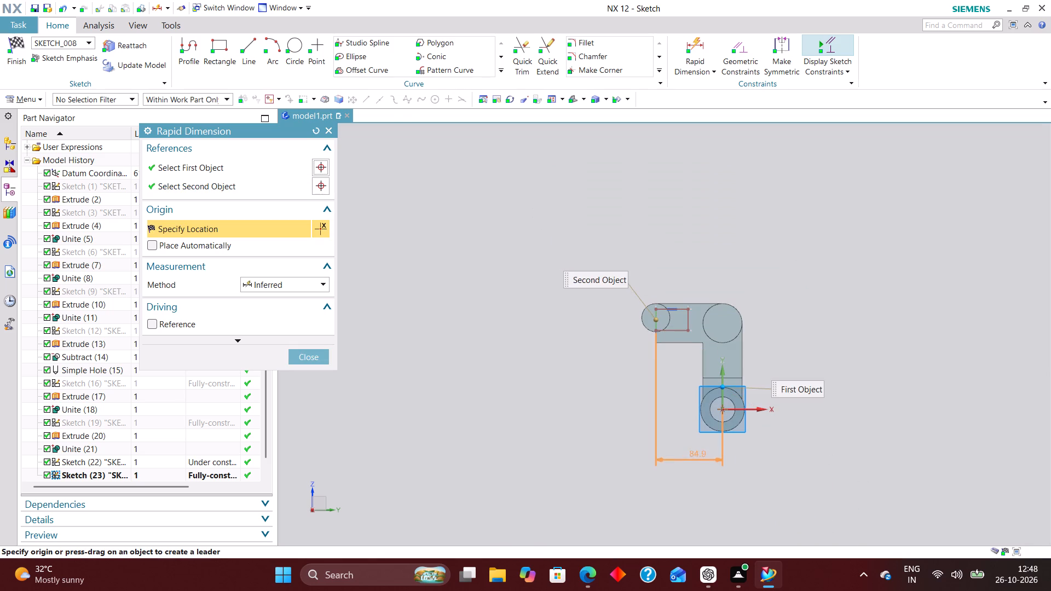
pyautogui.click(690, 448)
pyautogui.write('85')
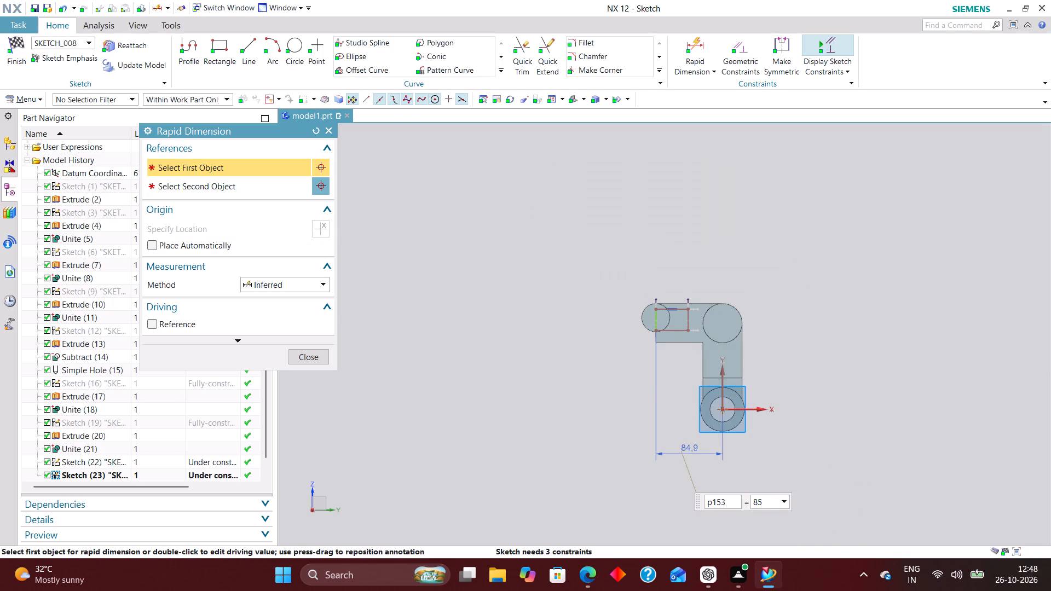
pyautogui.press('Return')
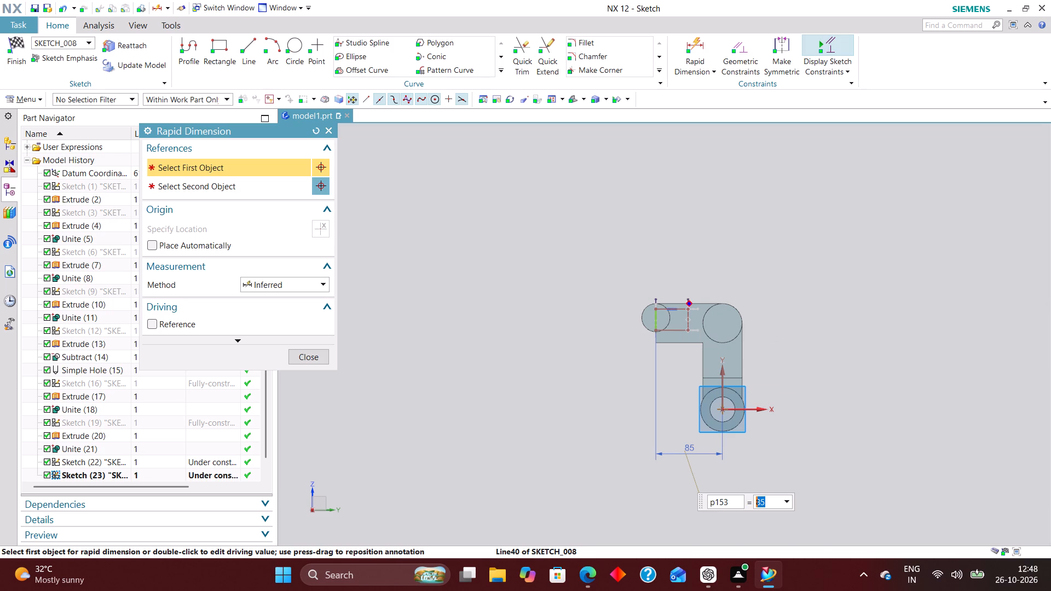
# Dimension the rectangle's width and set it to 30 mm, trying 36 mm first.
pyautogui.scroll(6, 669, 309)
pyautogui.click(691, 308)
pyautogui.click(679, 228)
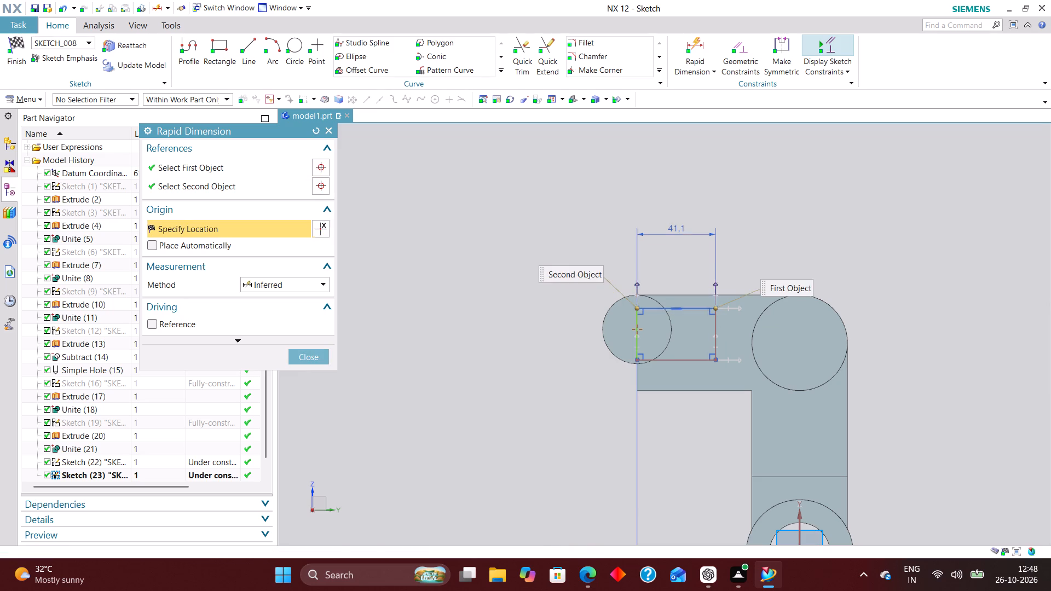
pyautogui.write('36')
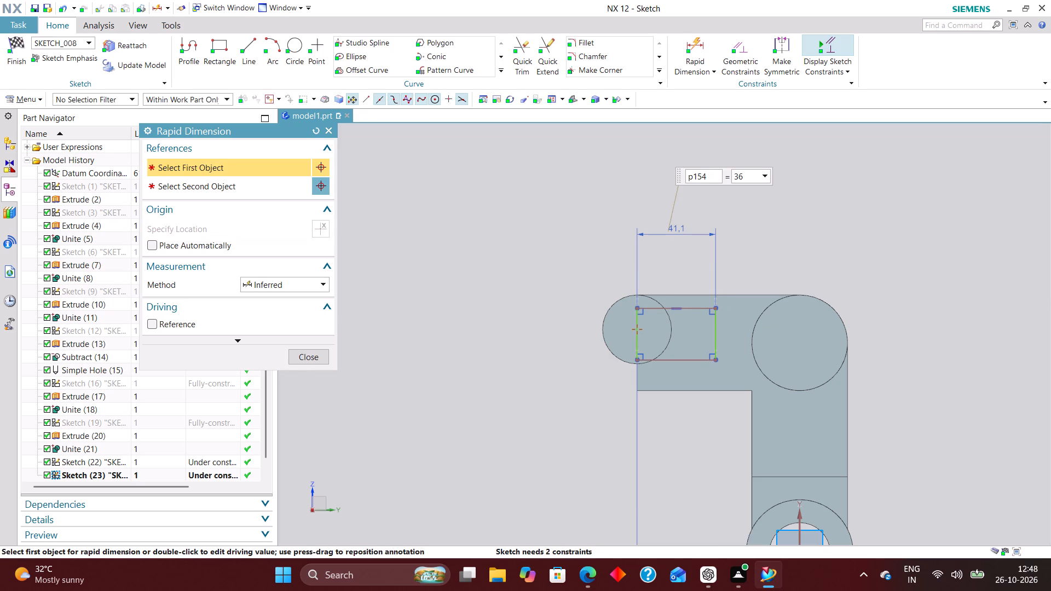
pyautogui.press('Return')
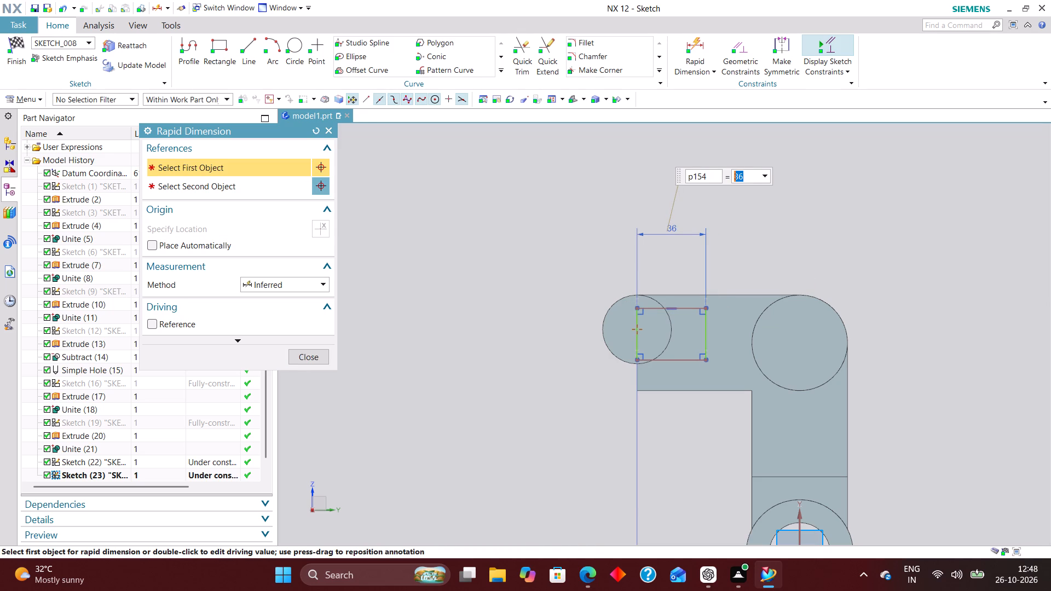
pyautogui.write('30')
pyautogui.press('Return')
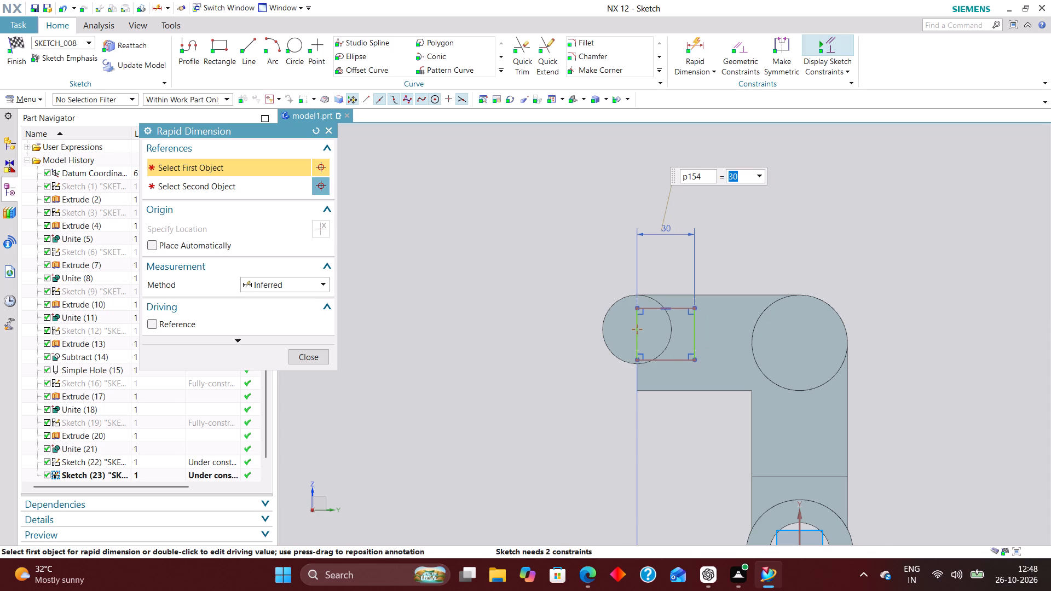
# Dimension the rectangle's height and set it to 36 mm.
pyautogui.scroll(1, 702, 273)
pyautogui.scroll(5, 602, 344)
pyautogui.click(640, 374)
pyautogui.click(483, 327)
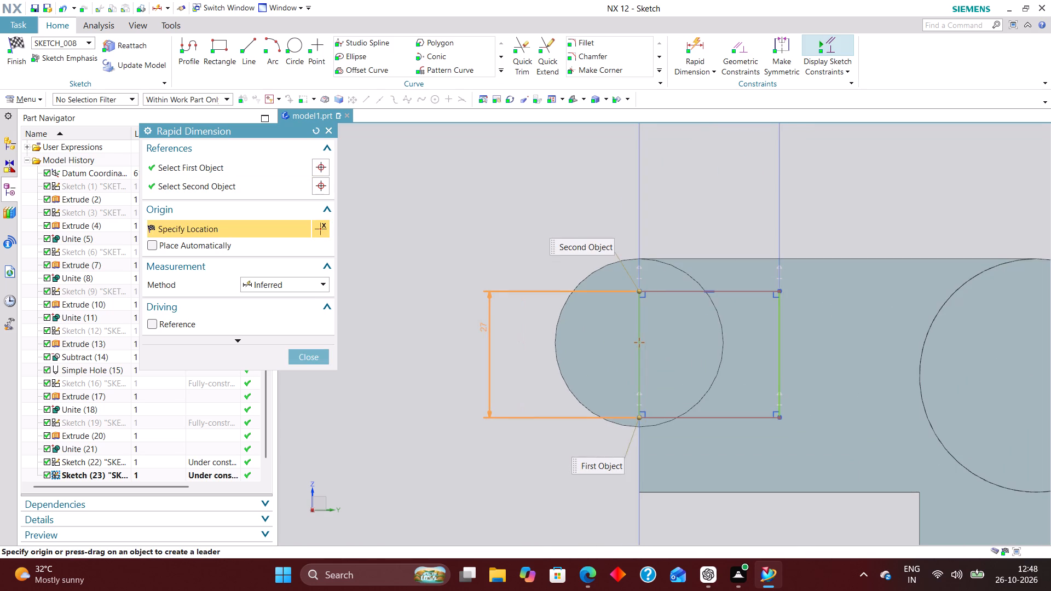
pyautogui.write('36')
pyautogui.press('Return')
pyautogui.moveTo(403, 381); pyautogui.dragTo(431, 360)
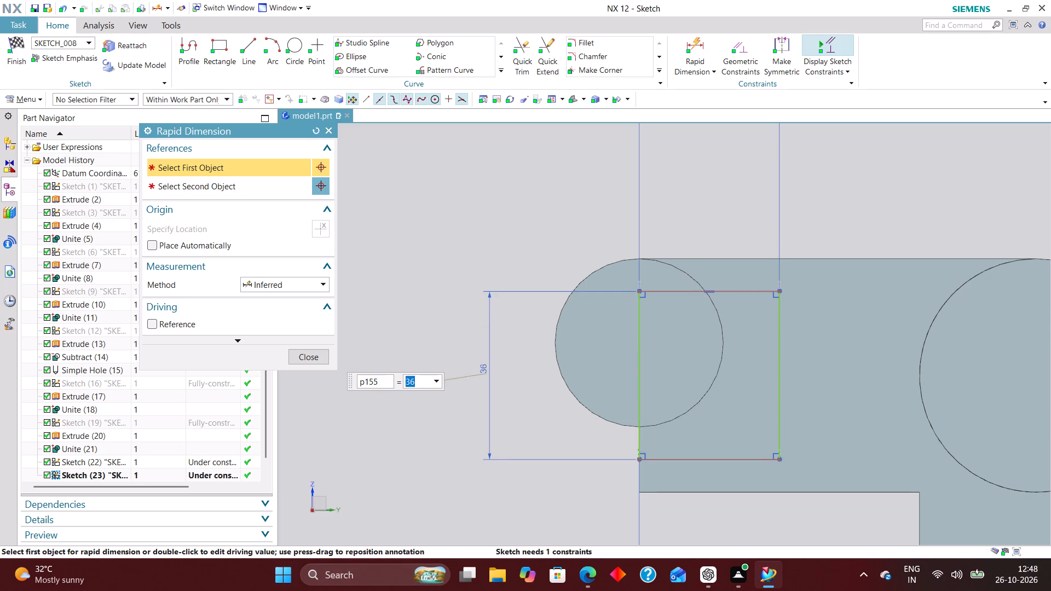
pyautogui.click(317, 357)
# Dimension the vertical distance from the origin to the midpoint of the rectangle's free-end side as 117 mm, and finish the sketch.
pyautogui.scroll(-2, 423, 287)
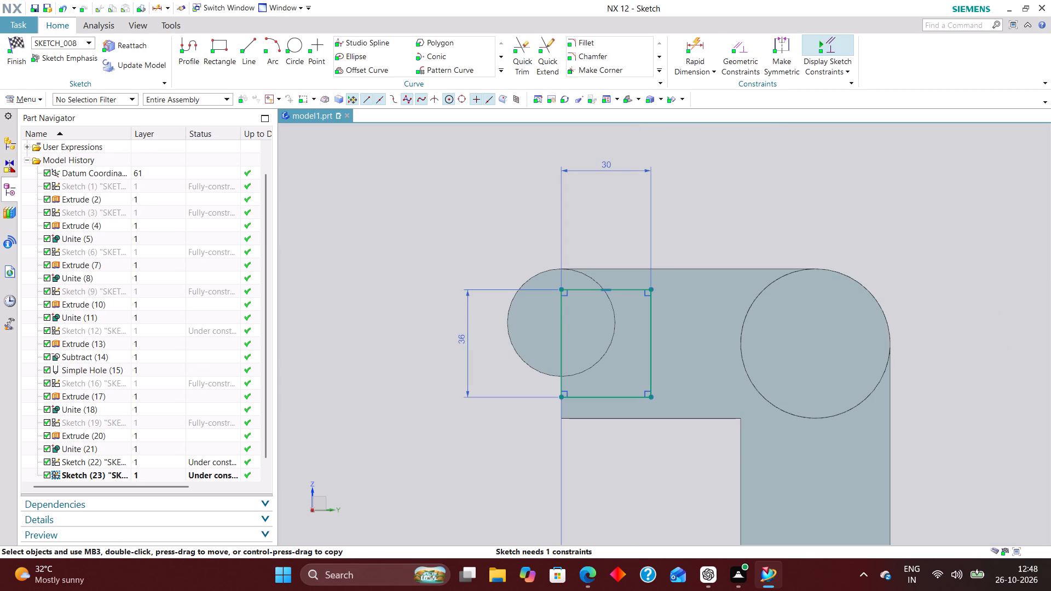
pyautogui.scroll(-2, 706, 48)
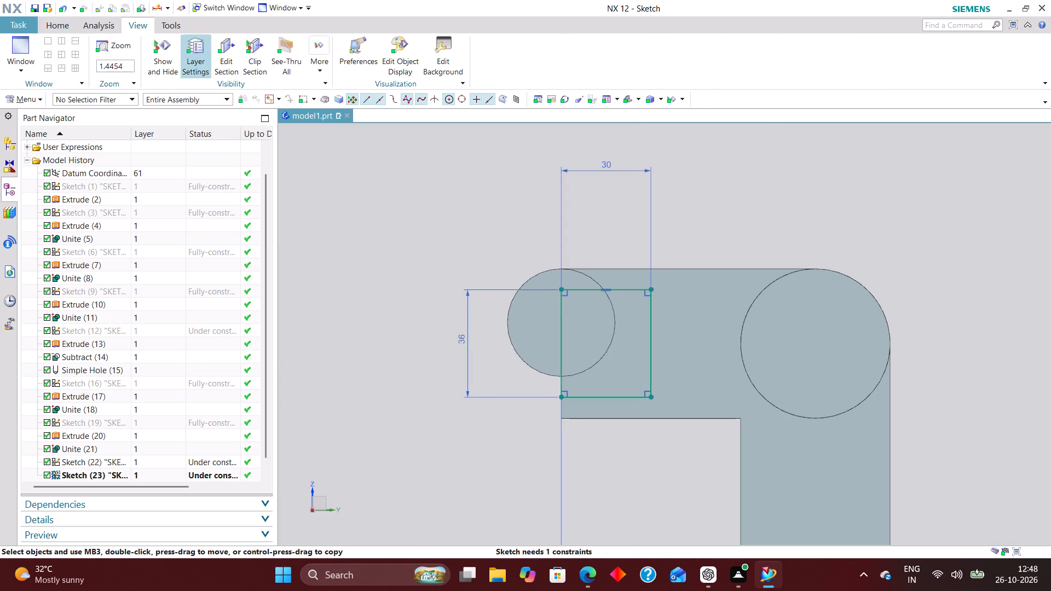
pyautogui.click(51, 28)
pyautogui.scroll(-1, 638, 61)
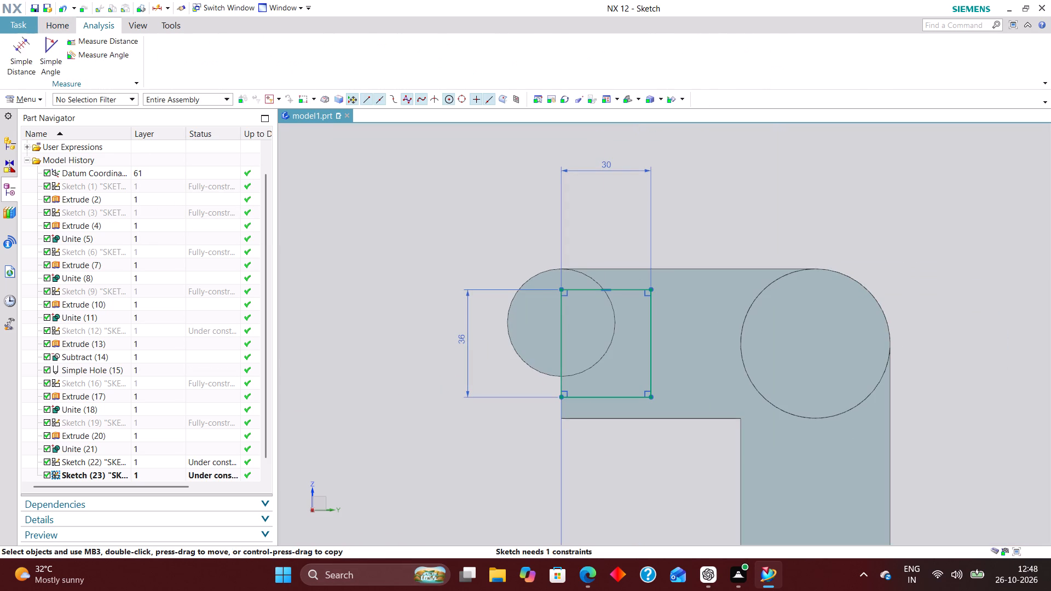
pyautogui.click(48, 22)
pyautogui.scroll(-3, 710, 231)
pyautogui.scroll(2, 706, 354)
pyautogui.click(688, 42)
pyautogui.scroll(-2, 739, 245)
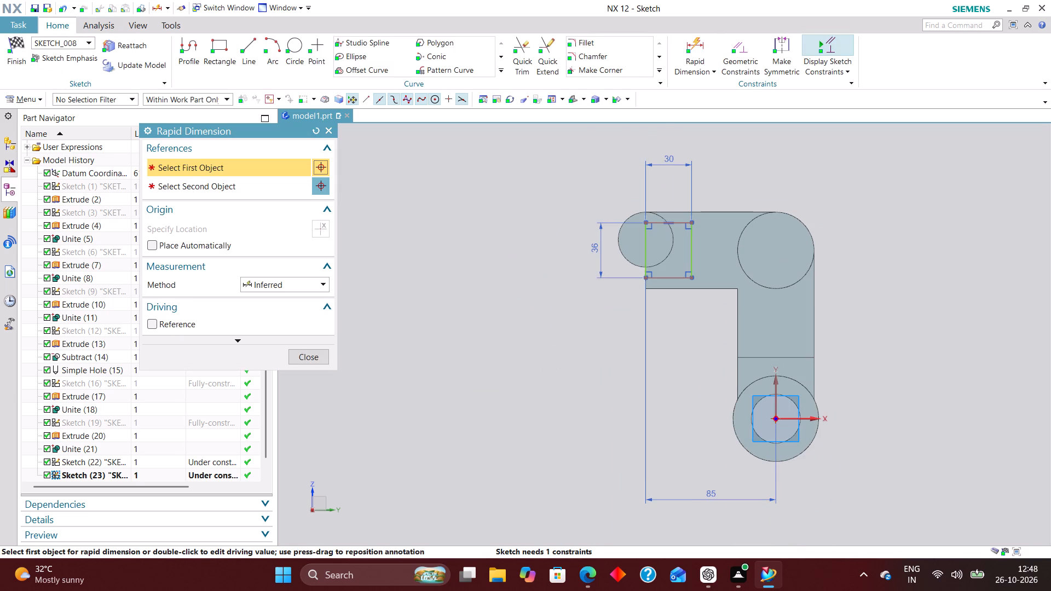
pyautogui.click(643, 246)
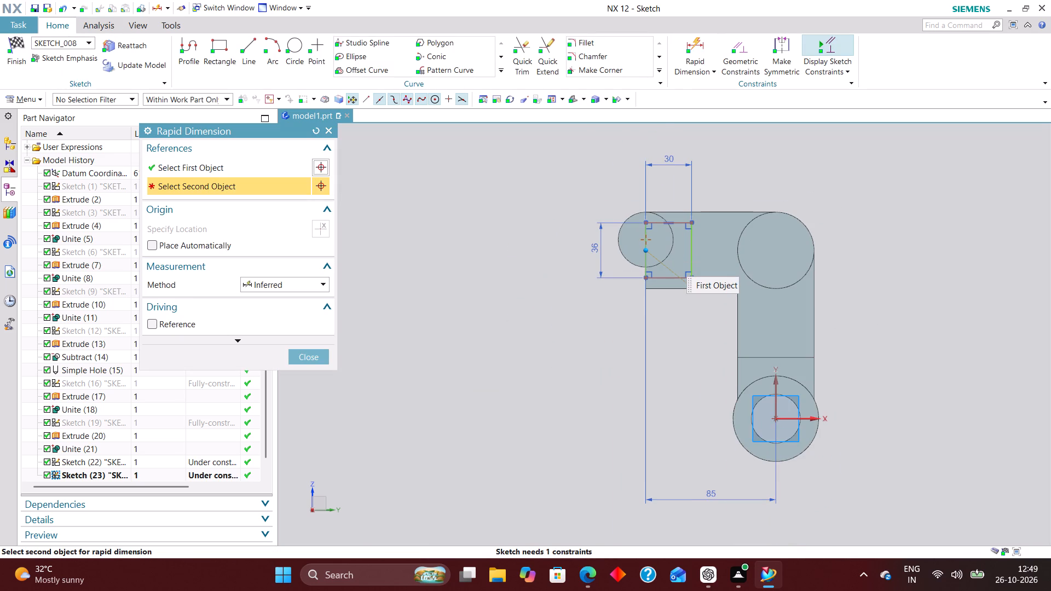
pyautogui.click(786, 419)
pyautogui.click(538, 333)
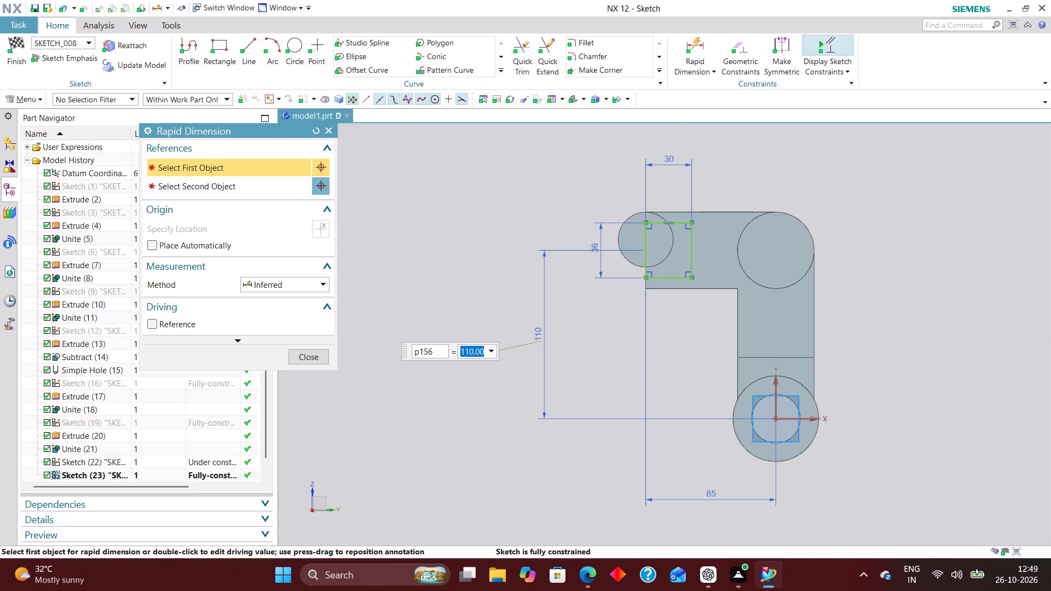
pyautogui.scroll(6, 663, 255)
pyautogui.scroll(-6, 630, 248)
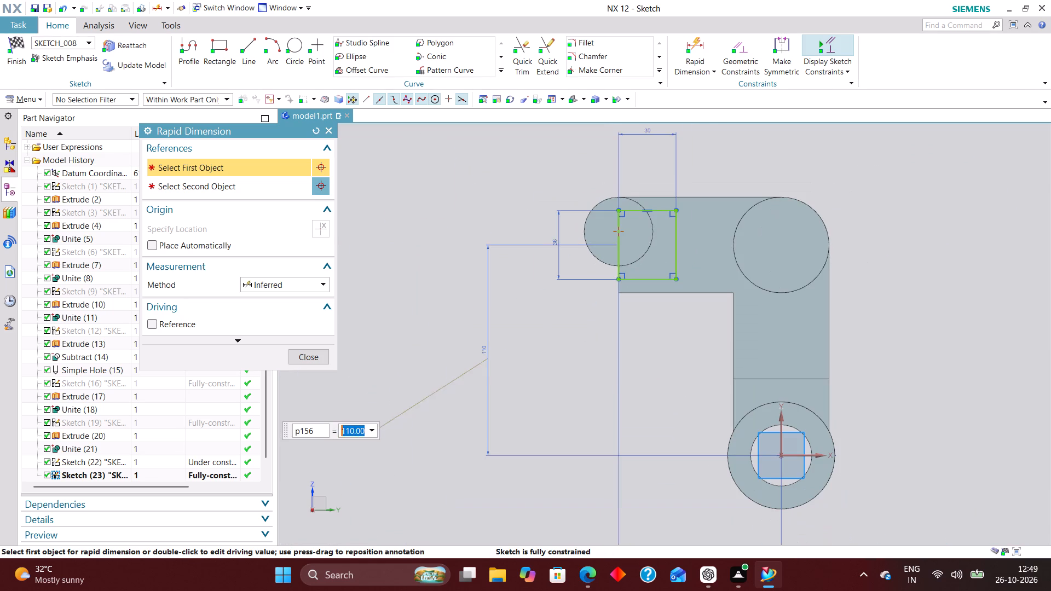
pyautogui.write('117')
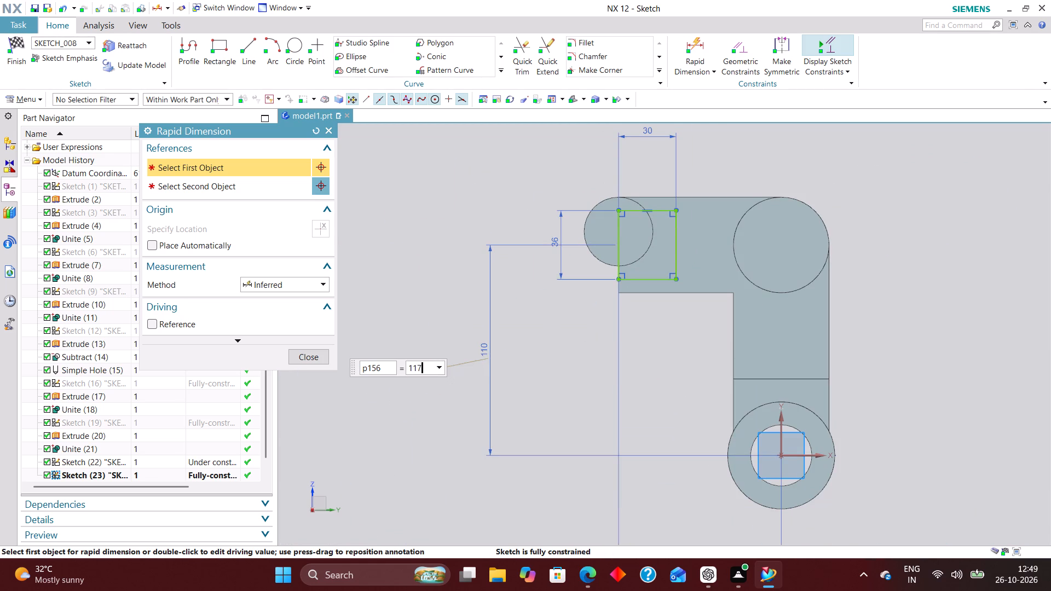
pyautogui.press('Return')
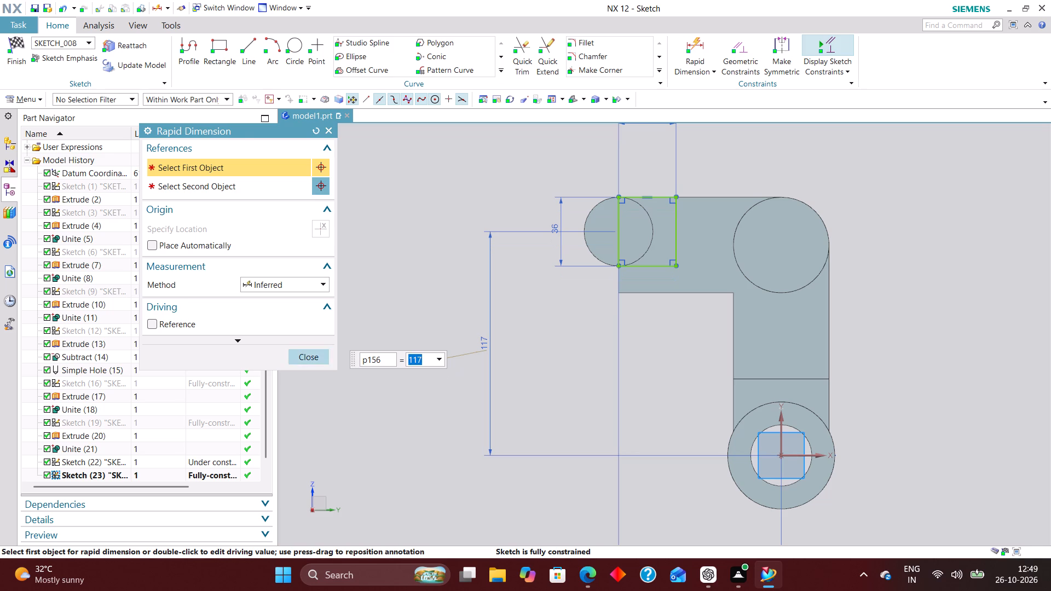
pyautogui.click(297, 356)
pyautogui.click(20, 43)
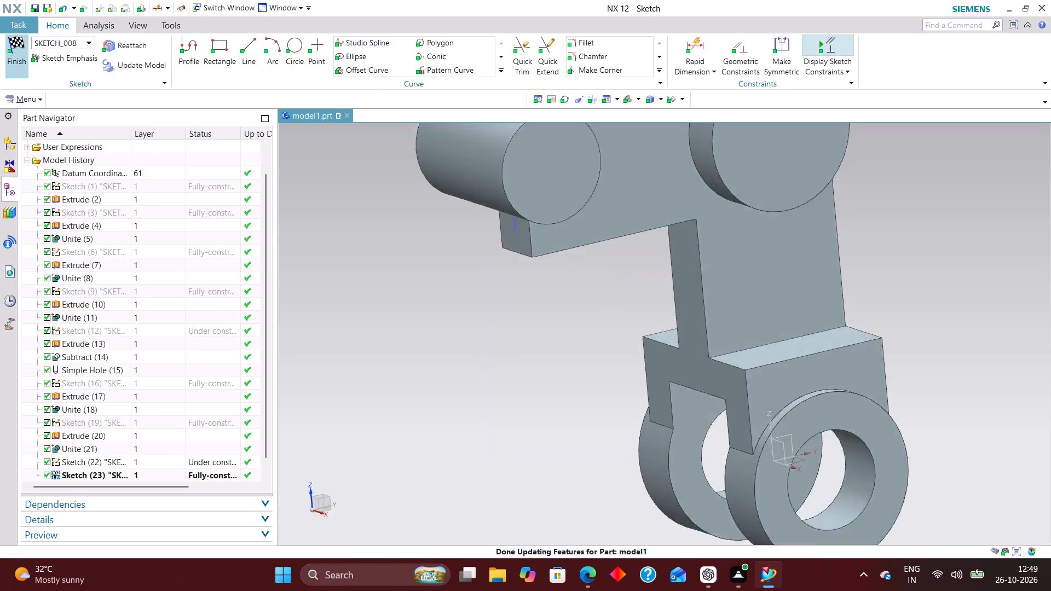
# Extrude the 30 by 36 mm rectangle symmetrically with a distance of 52/2 mm and no Boolean, trying 12+18+12 first.
pyautogui.scroll(-3, 604, 343)
pyautogui.scroll(-1, 576, 303)
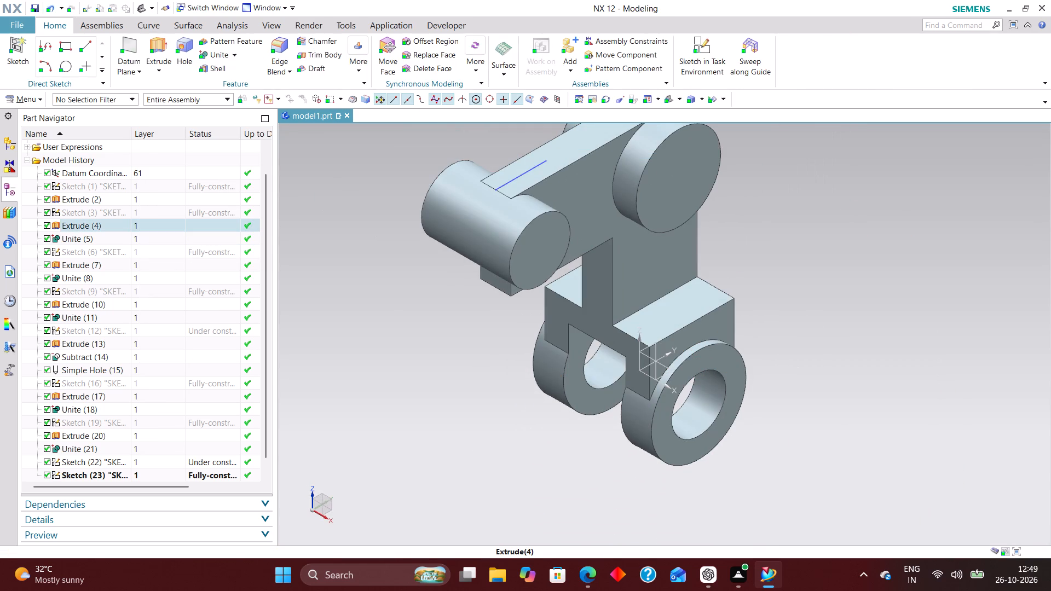
pyautogui.click(154, 45)
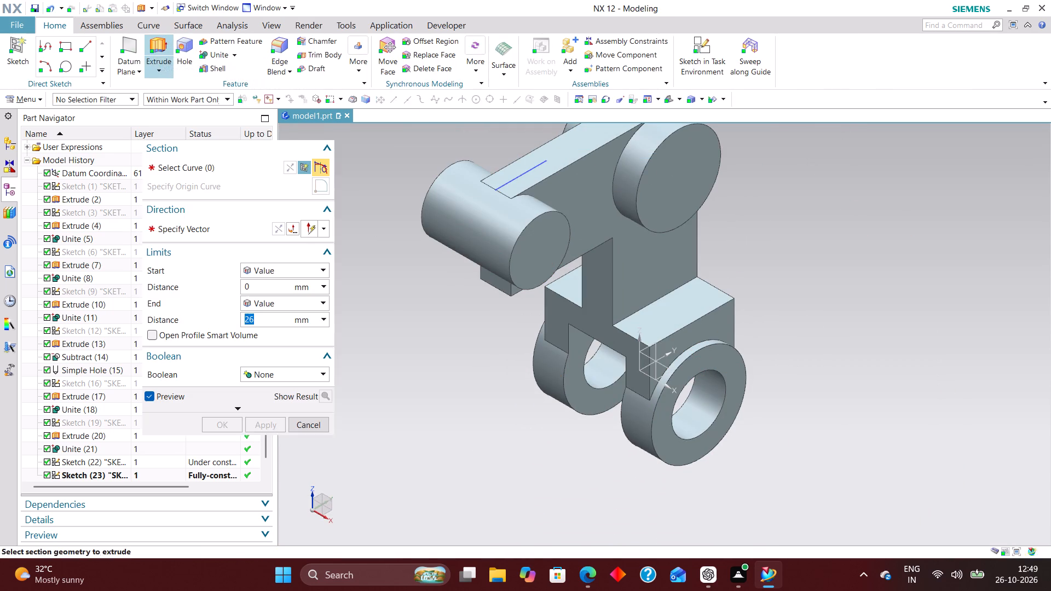
pyautogui.click(525, 171)
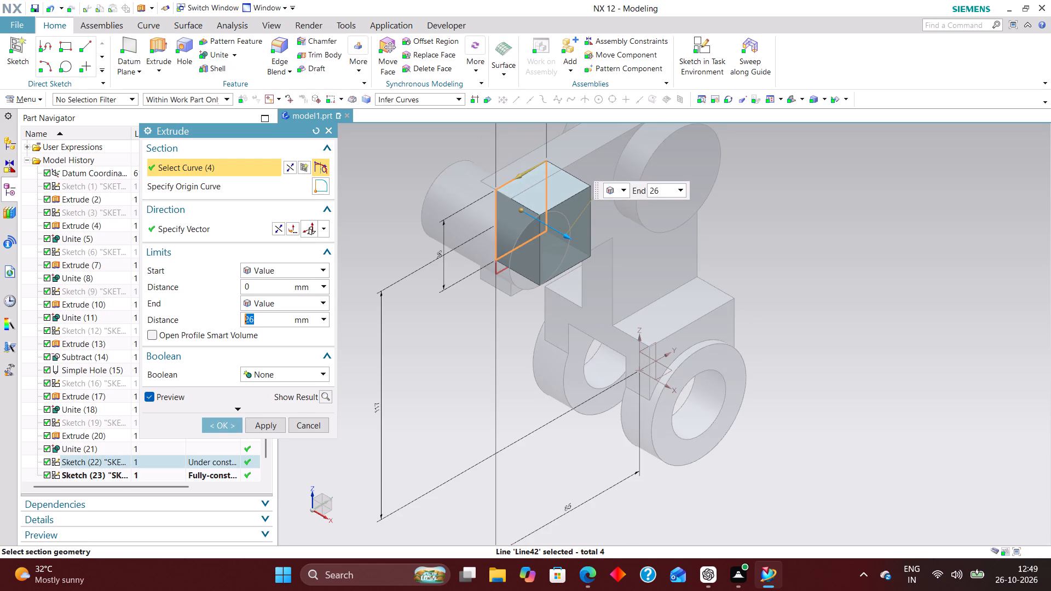
pyautogui.click(290, 271)
pyautogui.click(277, 298)
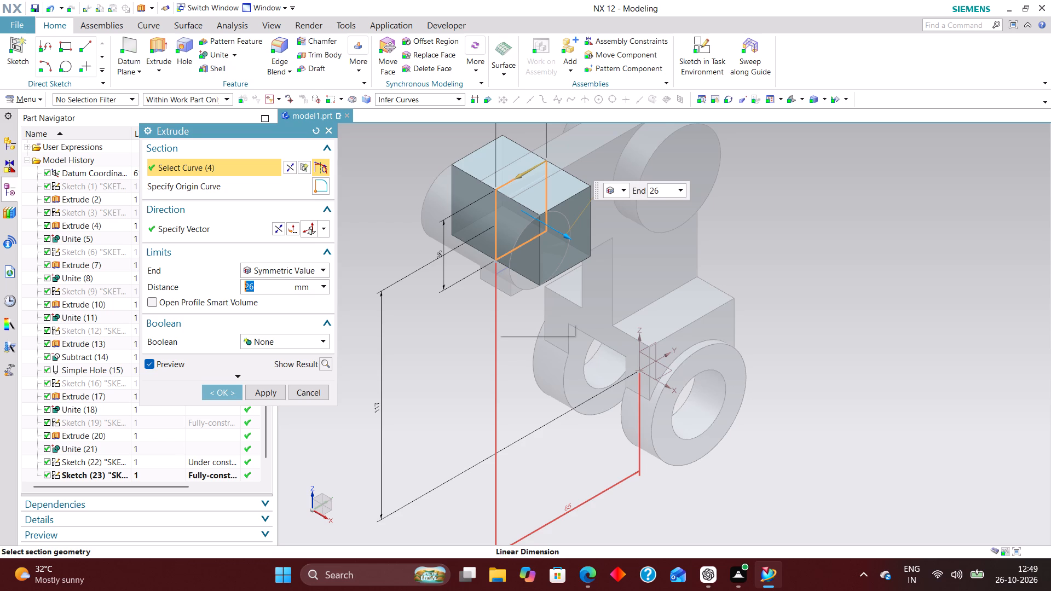
pyautogui.write('12')
pyautogui.write('+18+')
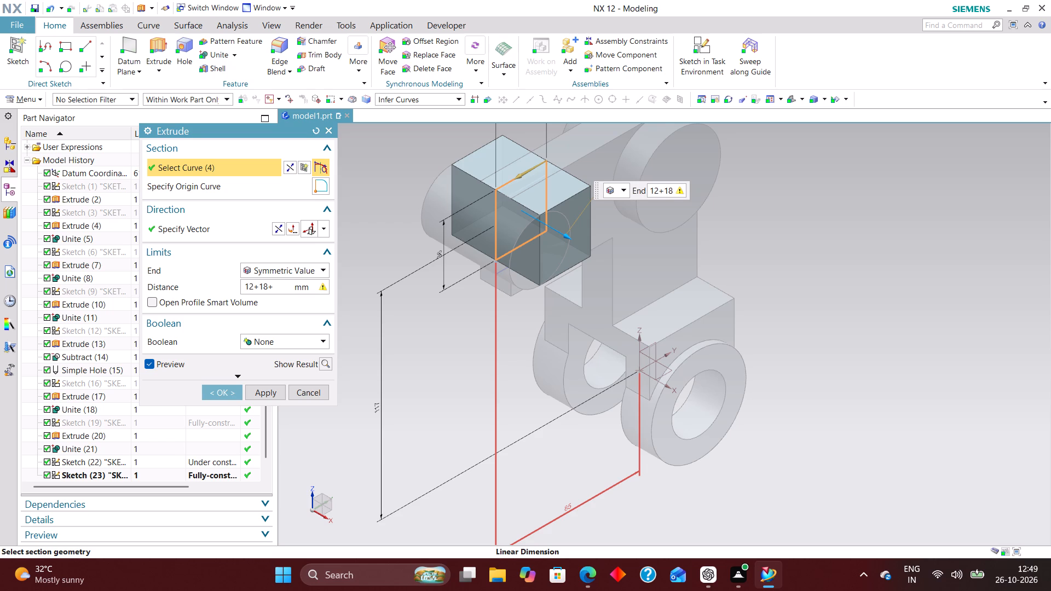
pyautogui.write('12')
pyautogui.press('Return')
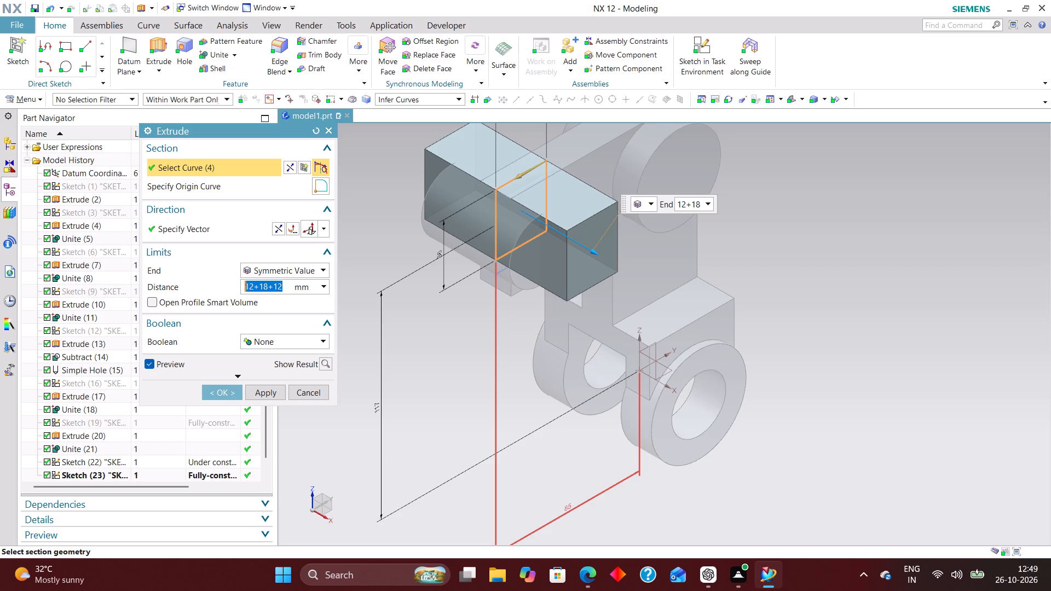
pyautogui.write('52/2')
pyautogui.press('Return')
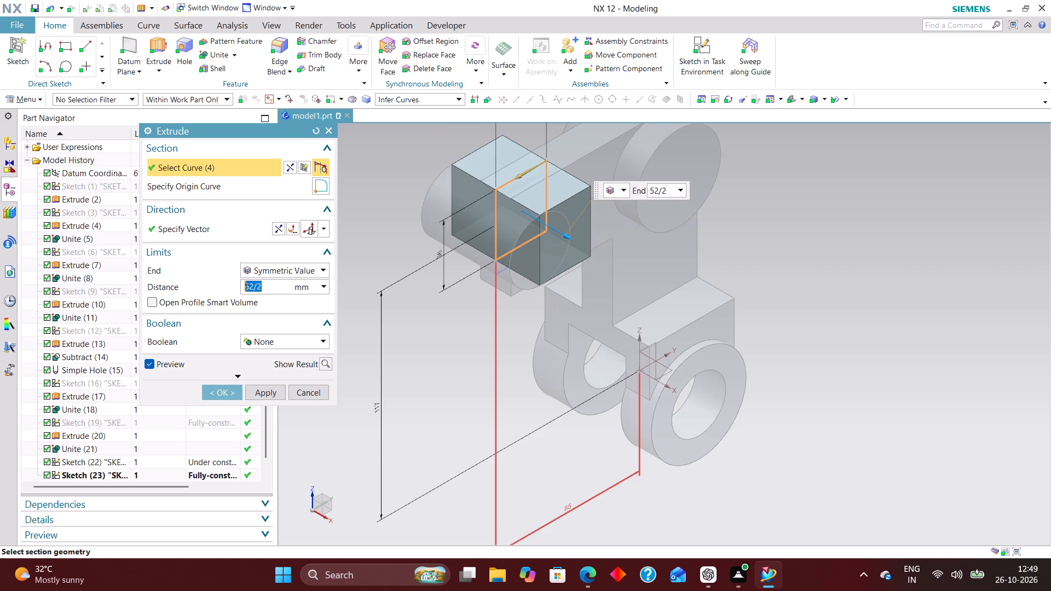
pyautogui.click(222, 392)
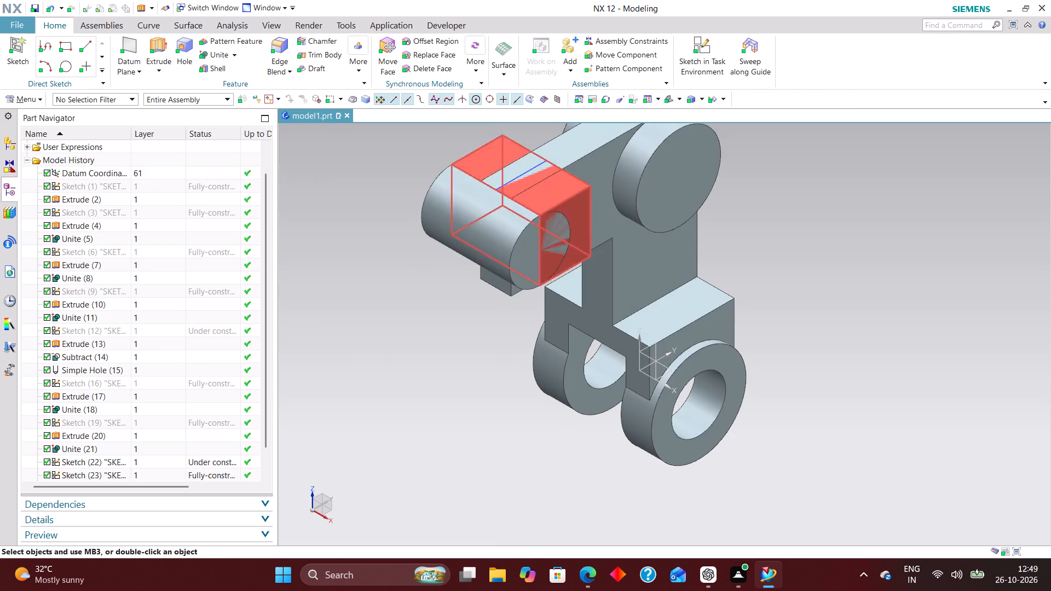
# Delete the unused, under-constrained Sketch (22) from the model history.
pyautogui.scroll(7, 550, 211)
pyautogui.scroll(7, 506, 227)
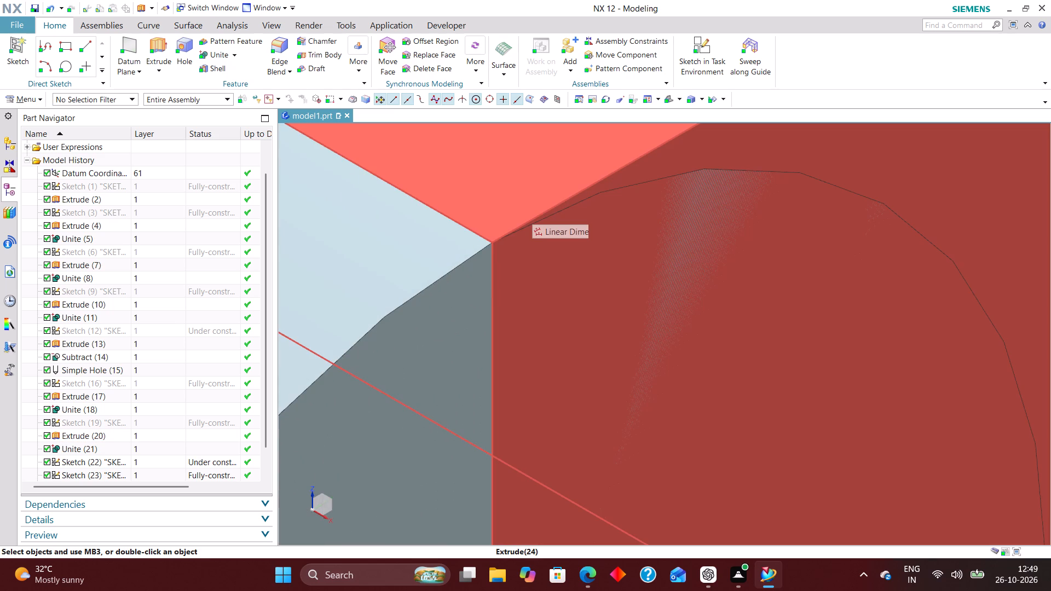
pyautogui.scroll(-11, 533, 207)
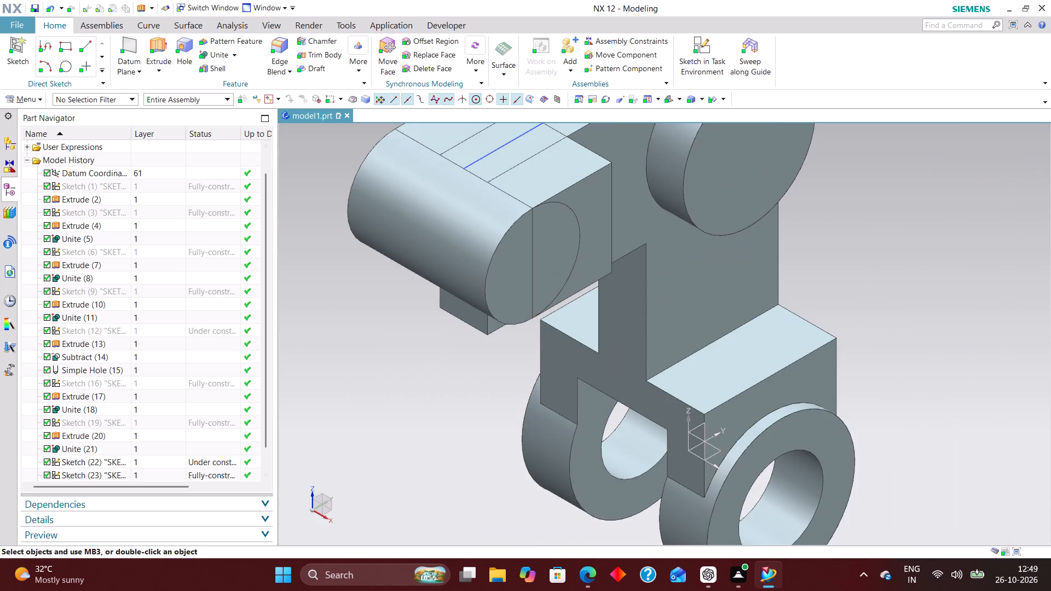
pyautogui.scroll(-4, 168, 431)
pyautogui.click(168, 433)
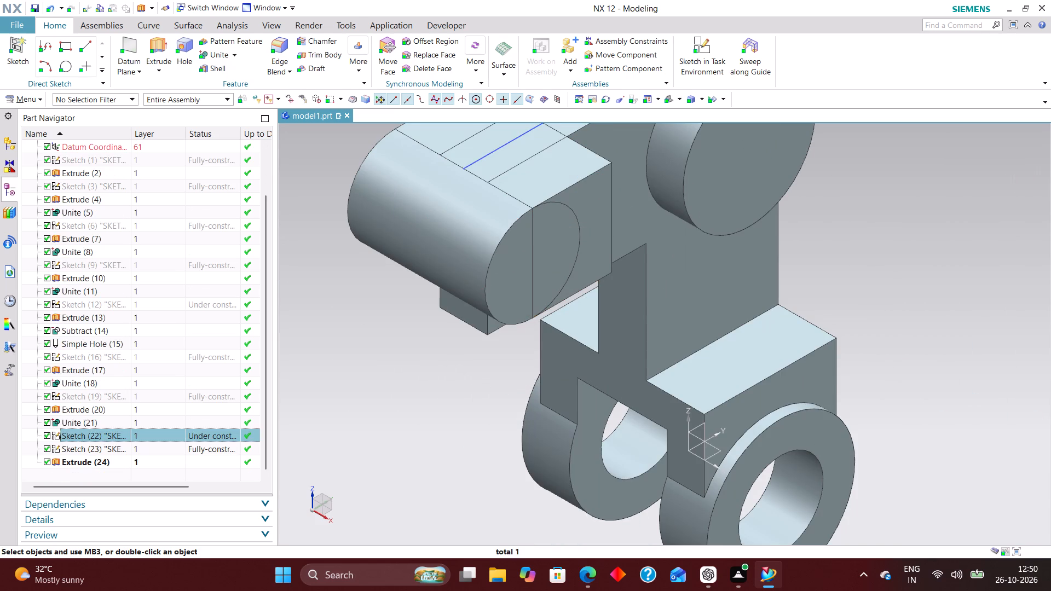
pyautogui.click(168, 450)
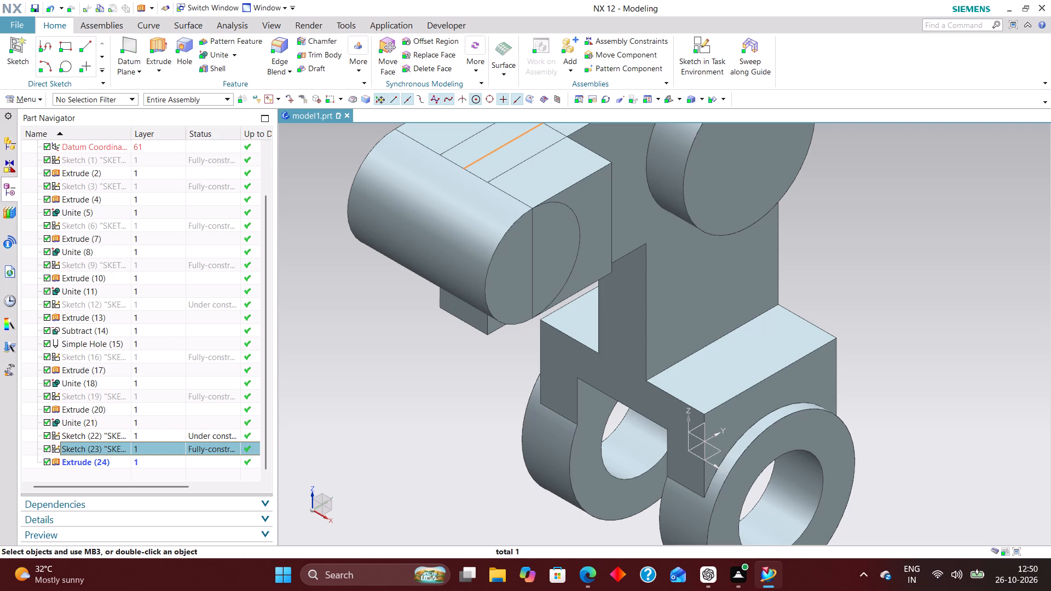
pyautogui.click(170, 431)
pyautogui.rightClick(170, 431)
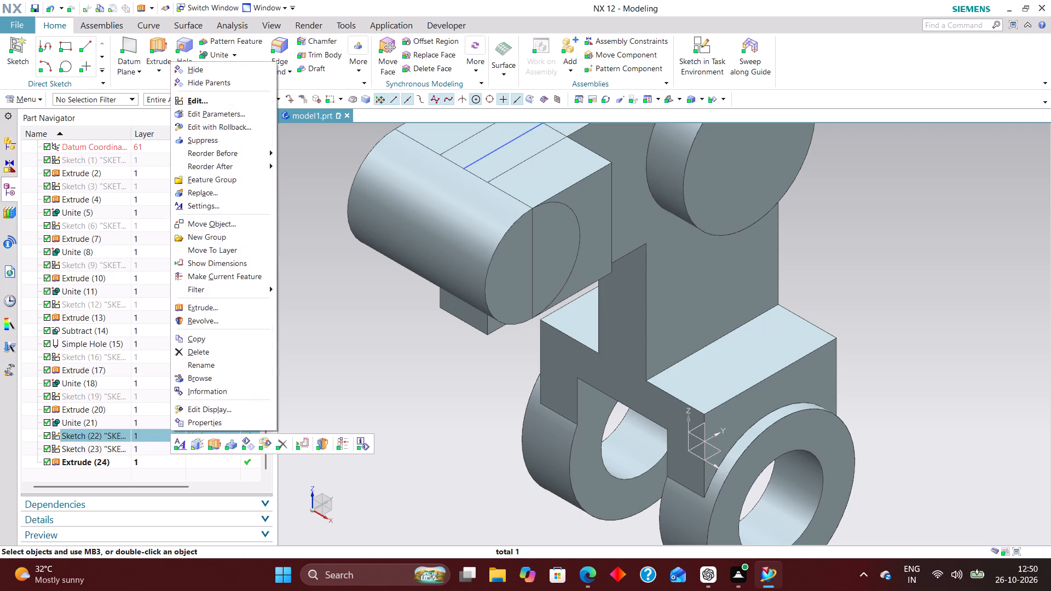
pyautogui.click(278, 445)
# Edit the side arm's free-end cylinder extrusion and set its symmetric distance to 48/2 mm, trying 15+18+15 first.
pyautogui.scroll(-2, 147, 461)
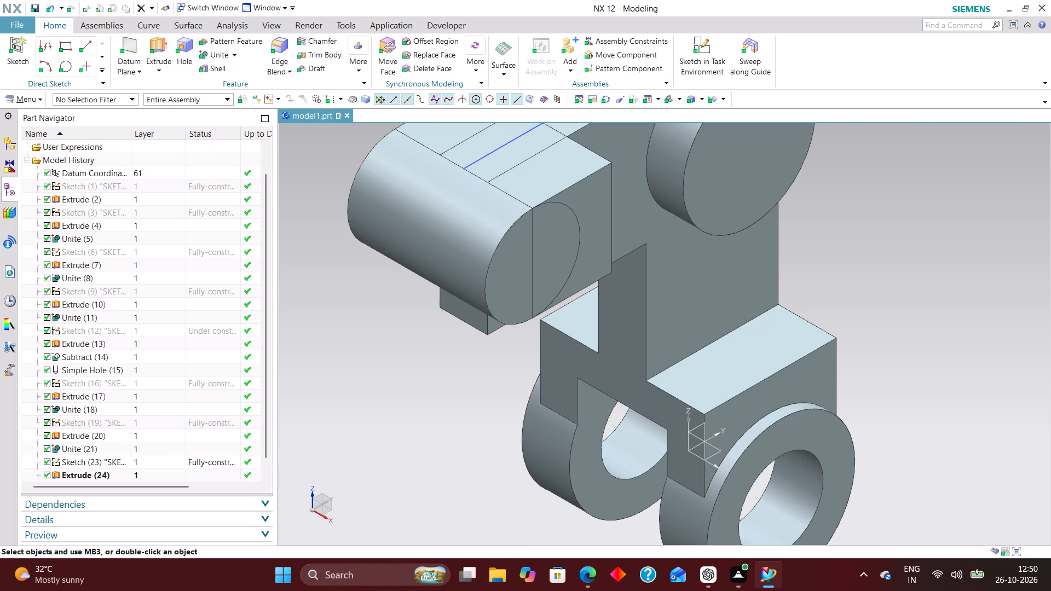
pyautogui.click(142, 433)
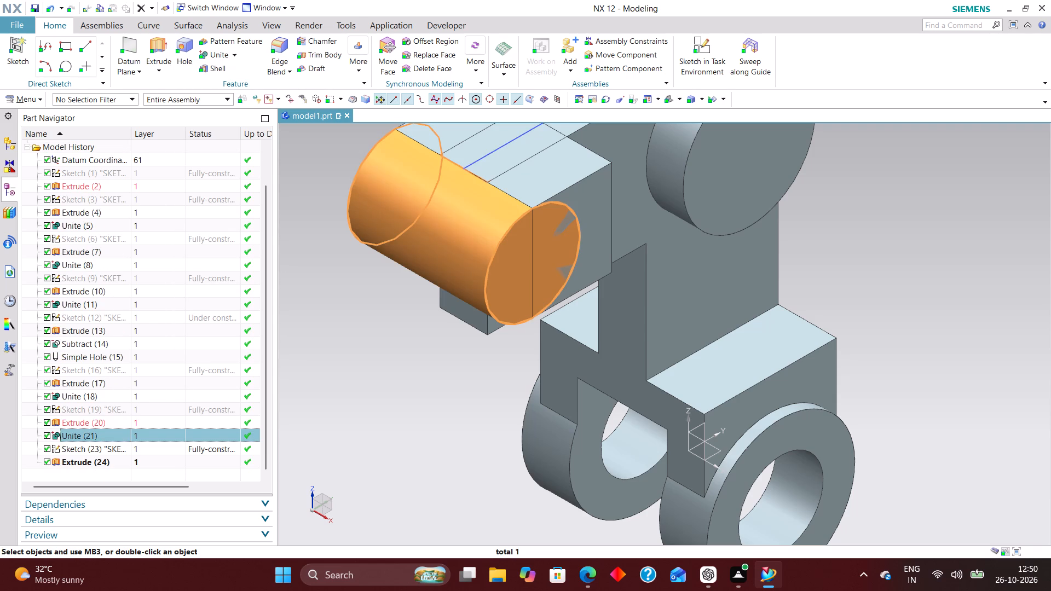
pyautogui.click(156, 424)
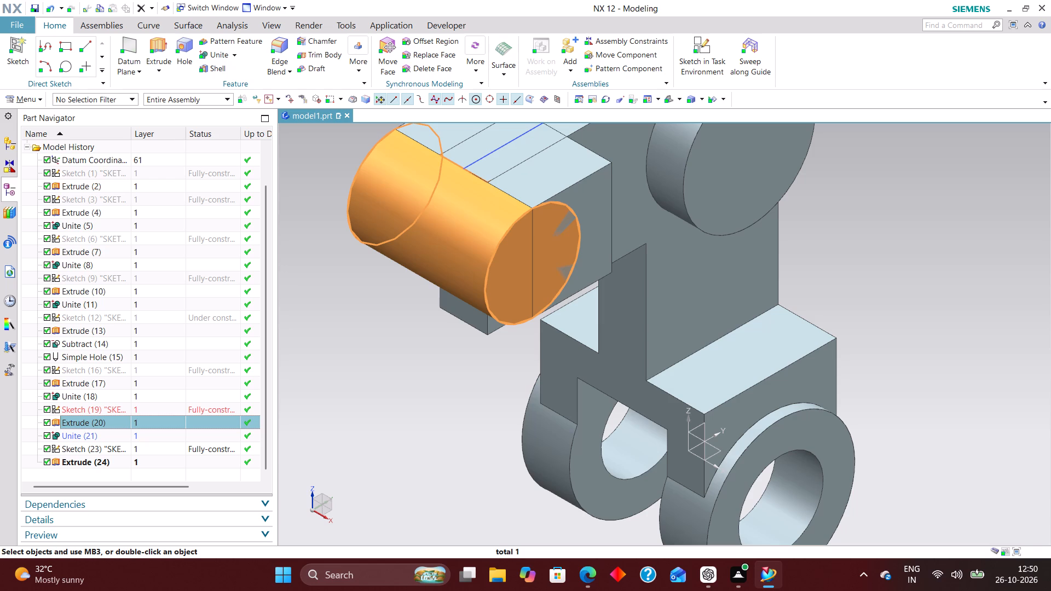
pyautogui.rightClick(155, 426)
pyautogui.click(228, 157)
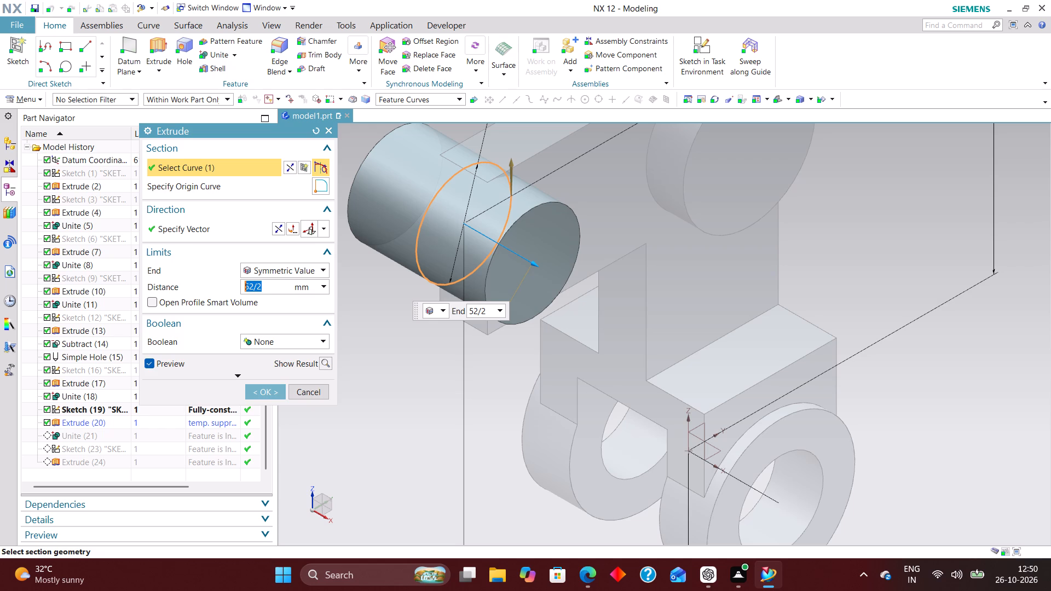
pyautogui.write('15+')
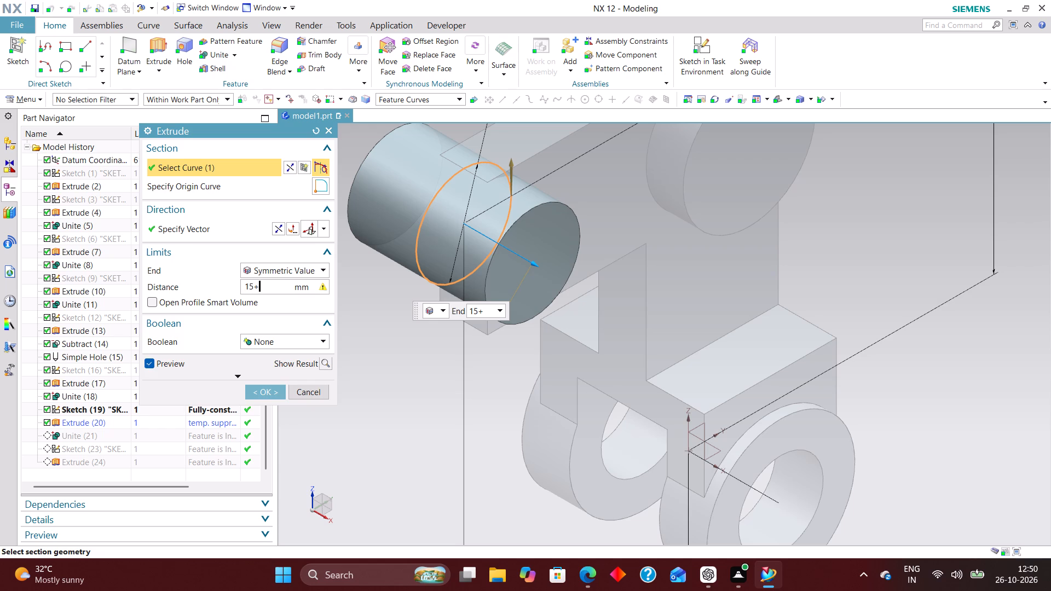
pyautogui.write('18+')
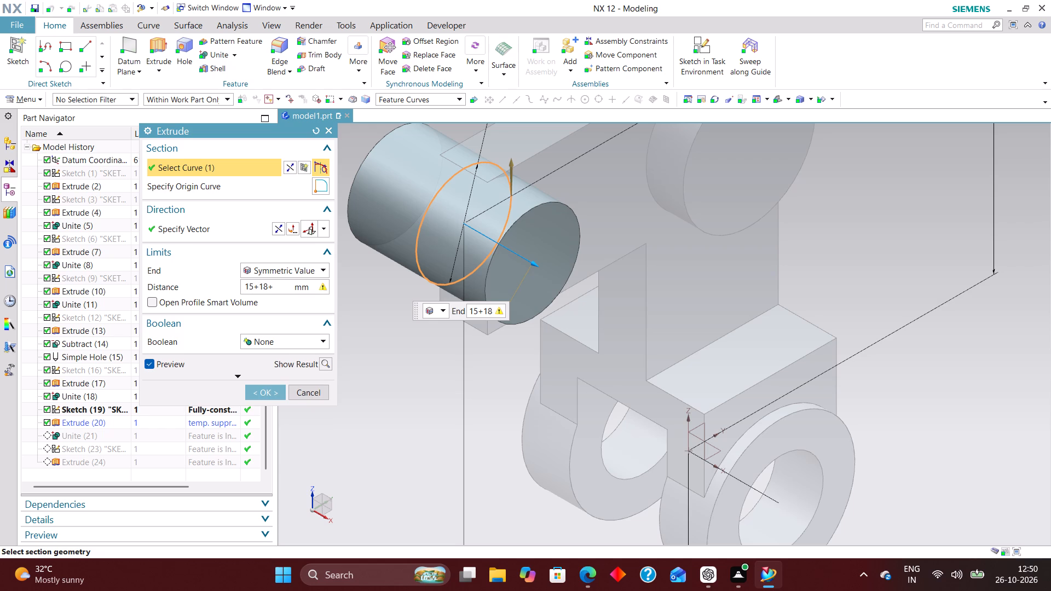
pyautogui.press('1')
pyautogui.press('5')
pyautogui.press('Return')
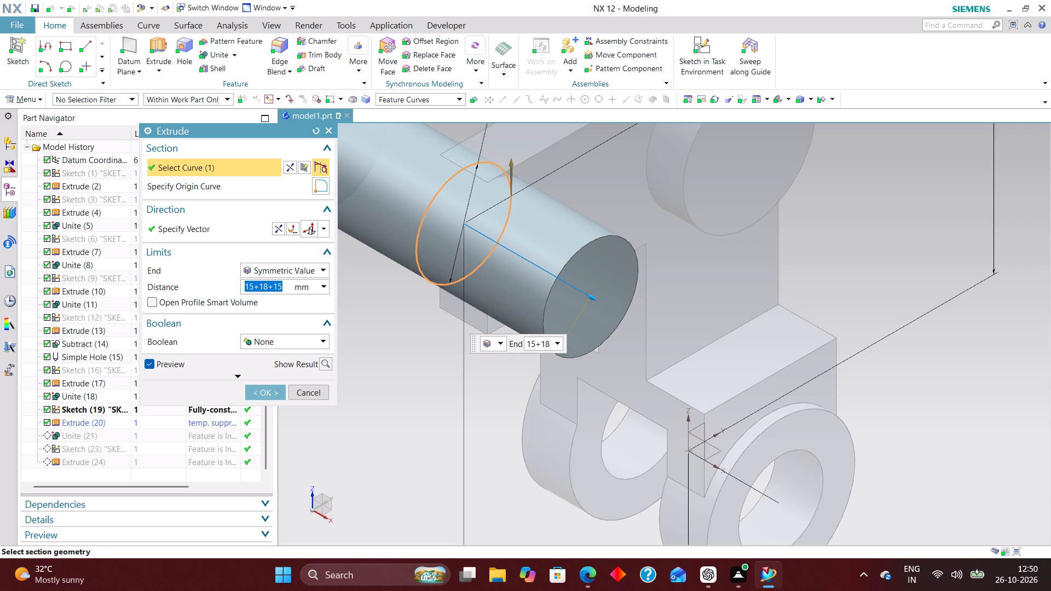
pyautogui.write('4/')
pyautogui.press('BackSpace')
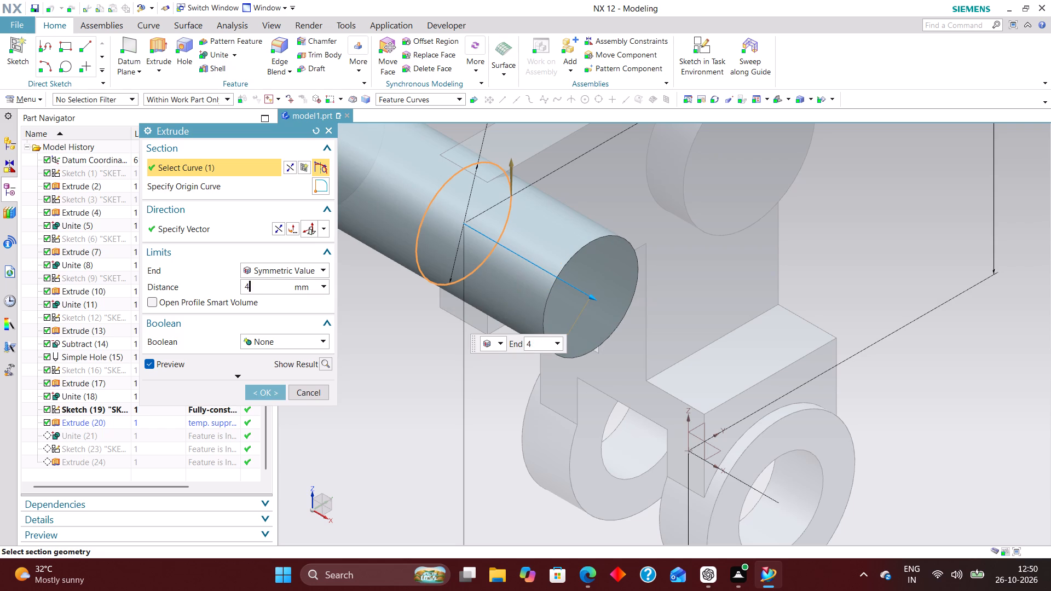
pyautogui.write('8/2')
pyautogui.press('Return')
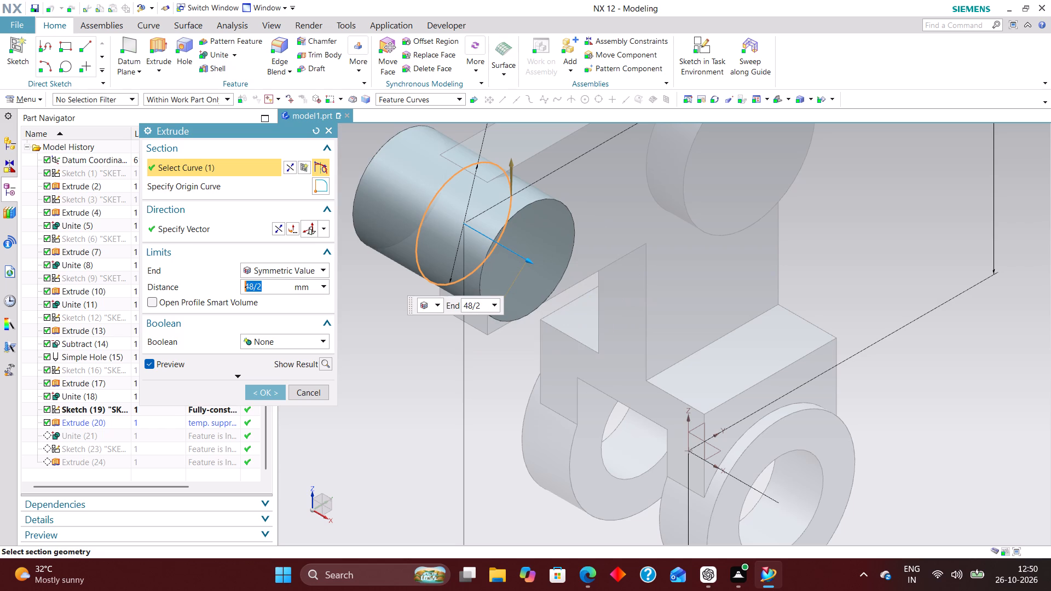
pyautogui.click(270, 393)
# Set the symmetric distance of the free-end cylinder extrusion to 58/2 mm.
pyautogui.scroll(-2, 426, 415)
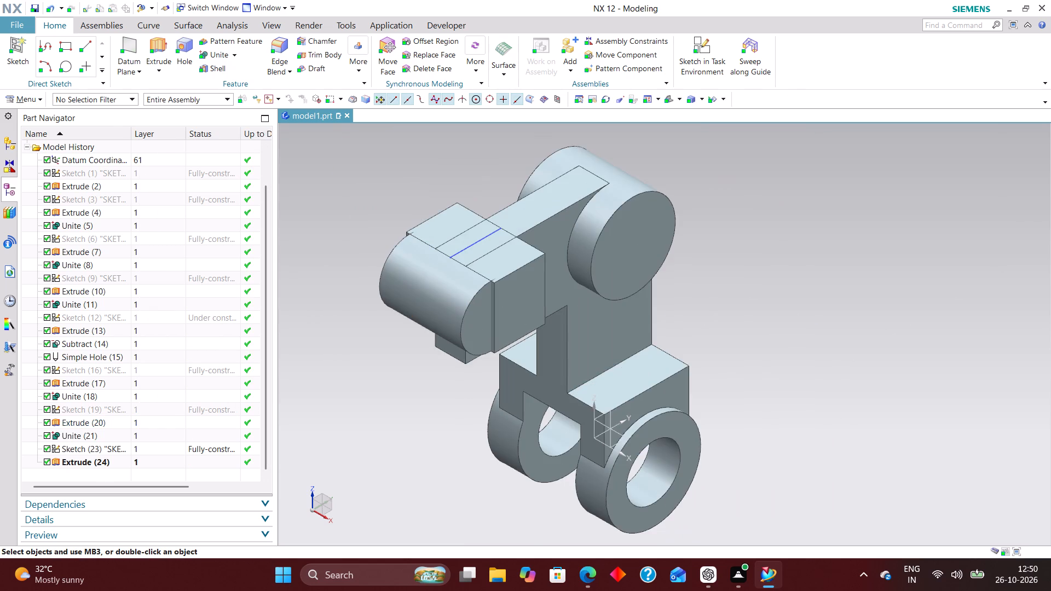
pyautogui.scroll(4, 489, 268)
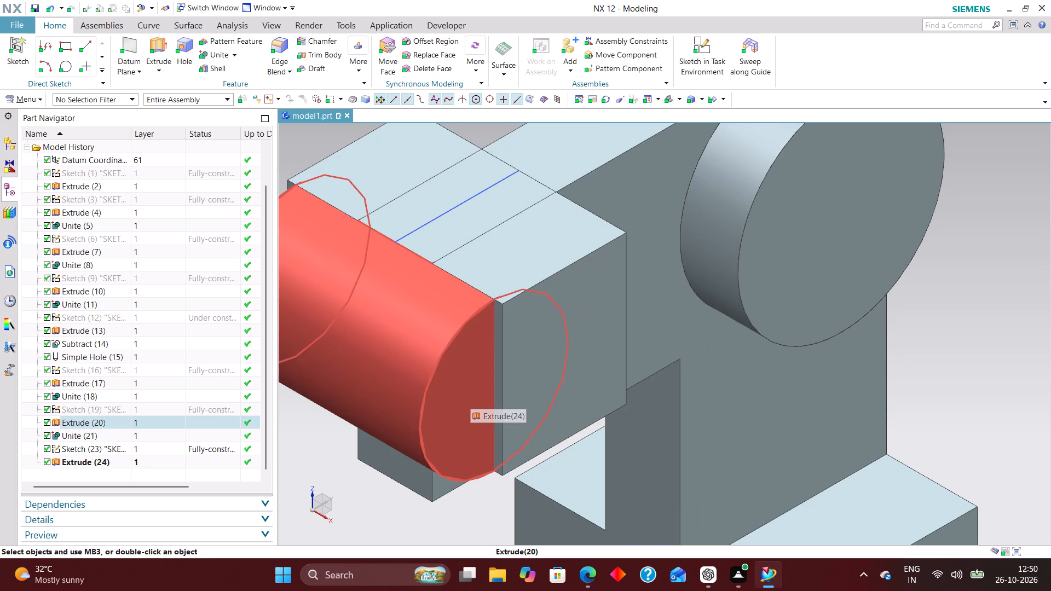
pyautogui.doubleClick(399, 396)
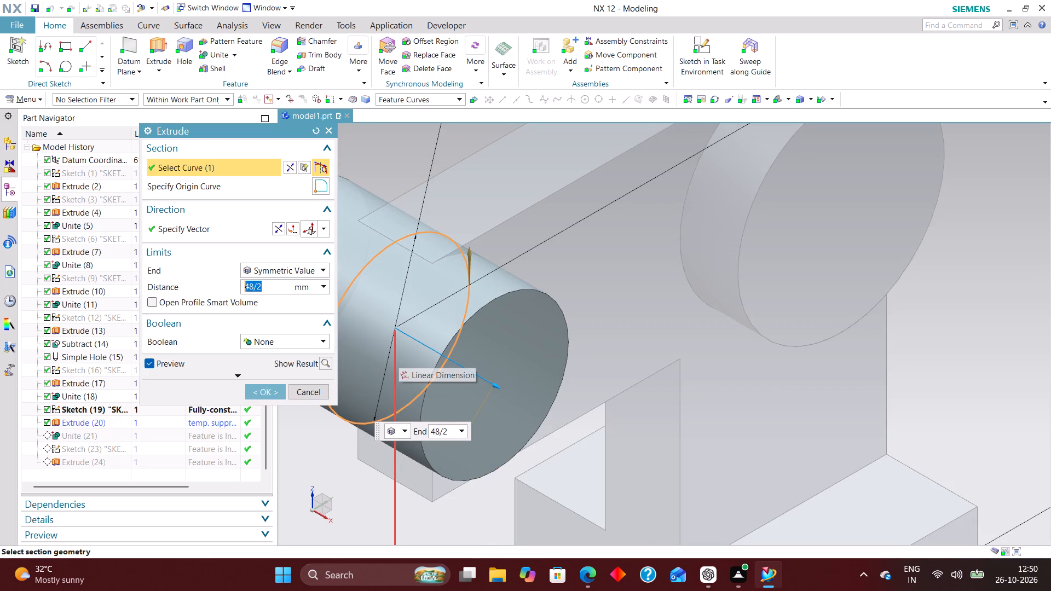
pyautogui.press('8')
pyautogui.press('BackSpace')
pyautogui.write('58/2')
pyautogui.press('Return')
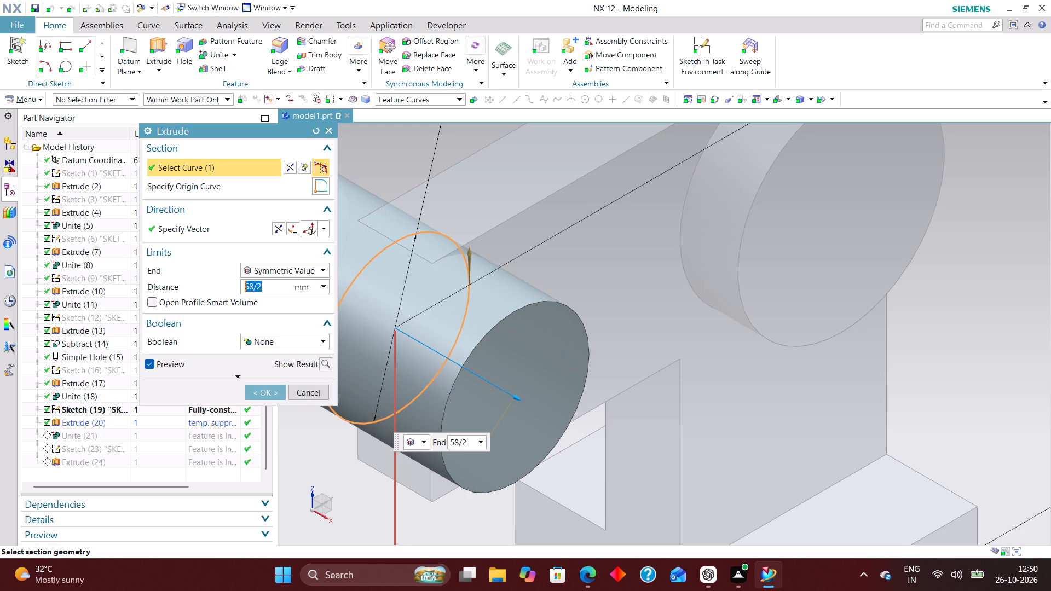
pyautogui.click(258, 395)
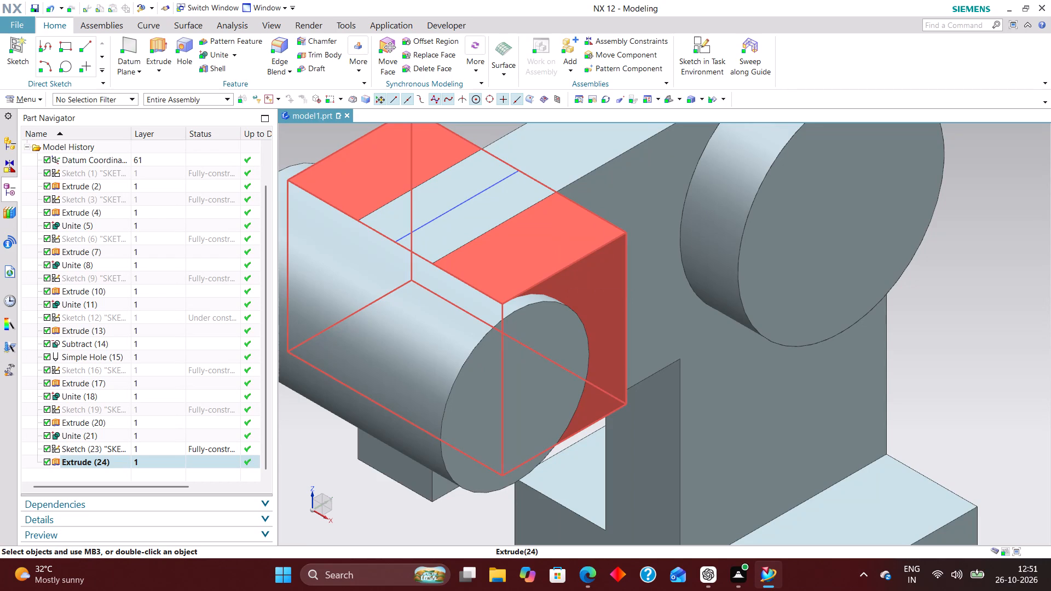
# Set the symmetric distance of the rectangular block extrusion at the free-end cylinder to 42/2 mm.
pyautogui.doubleClick(569, 242)
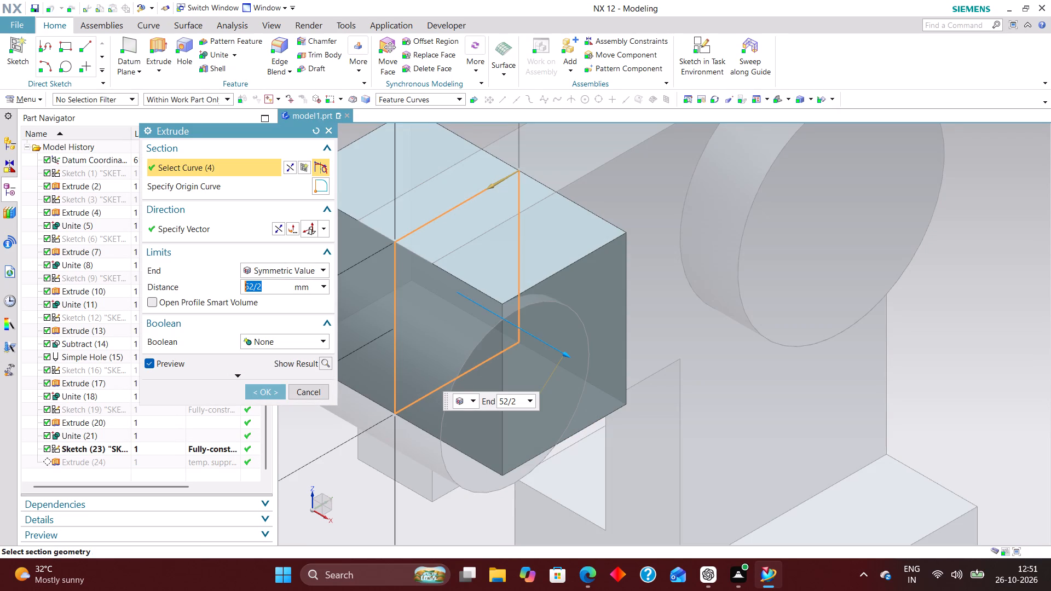
pyautogui.click(254, 288)
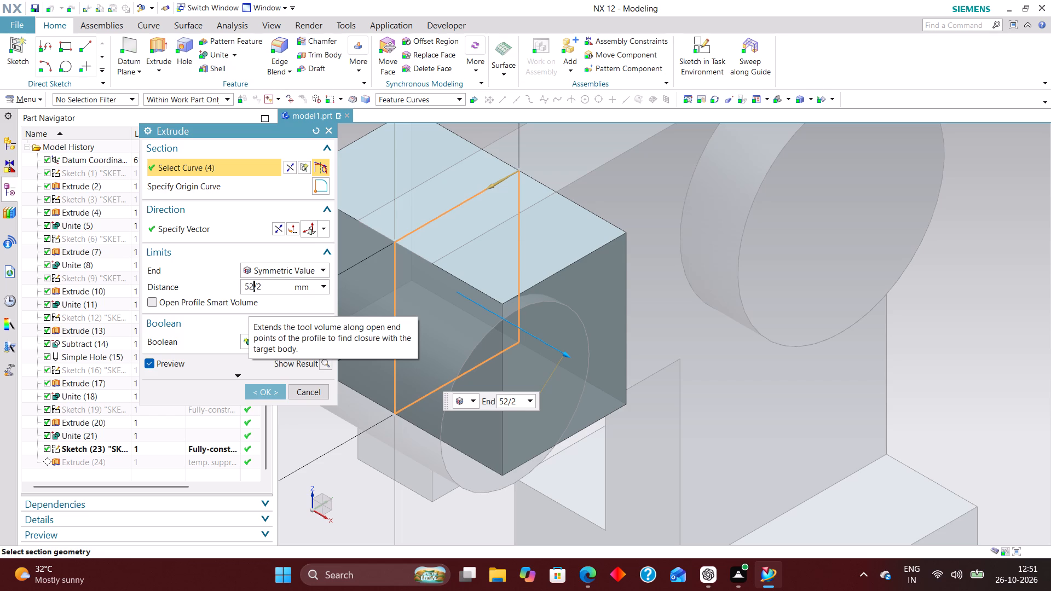
pyautogui.press('Left')
pyautogui.press('BackSpace')
pyautogui.press('4')
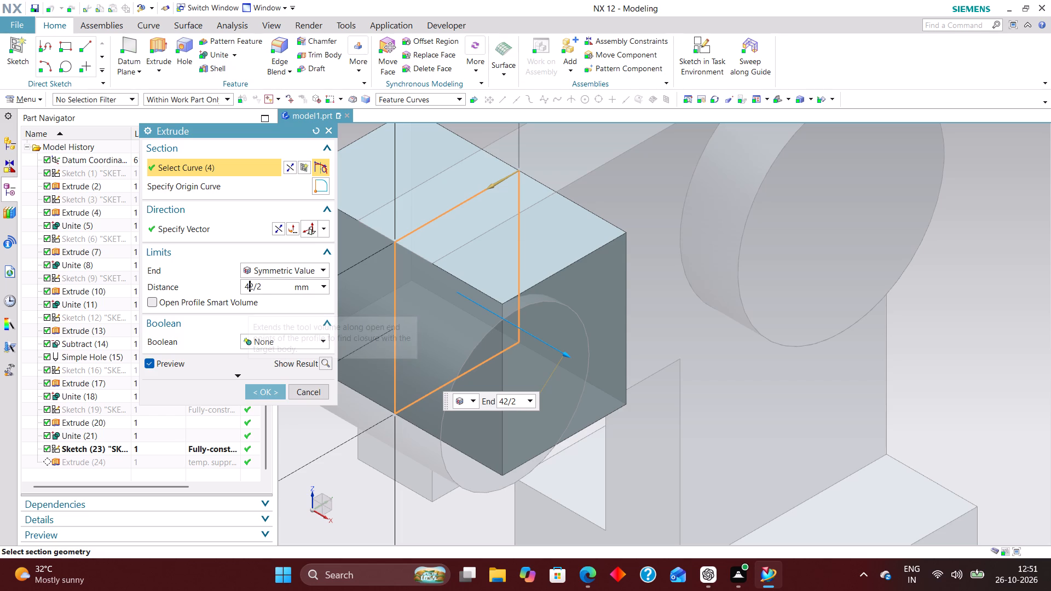
pyautogui.press('Return')
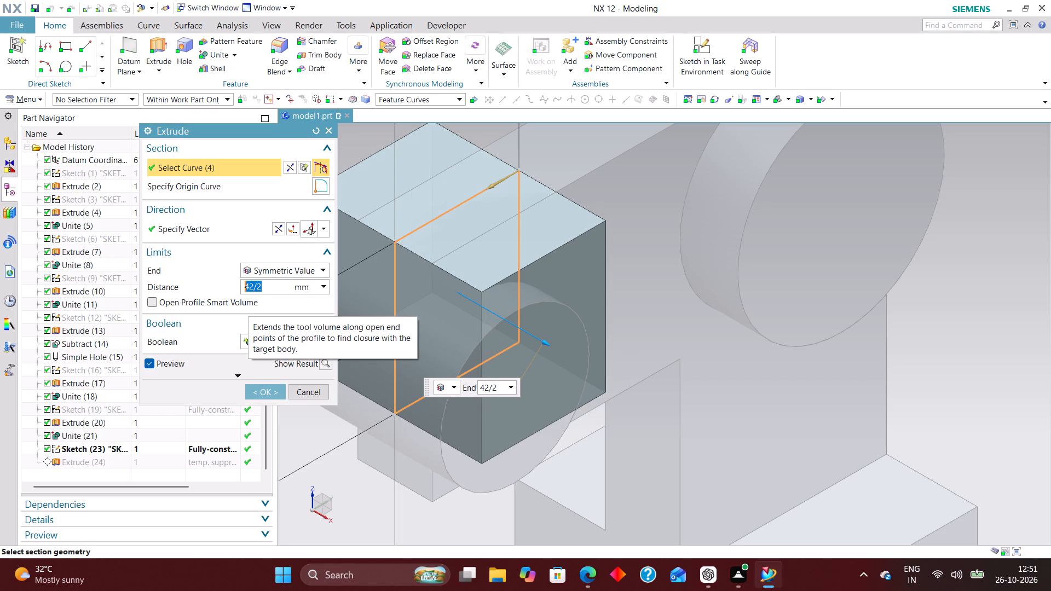
pyautogui.click(253, 391)
# Set the symmetric distance of the side arm's free-end cylinder extrusion to 48/2 mm.
pyautogui.doubleClick(467, 385)
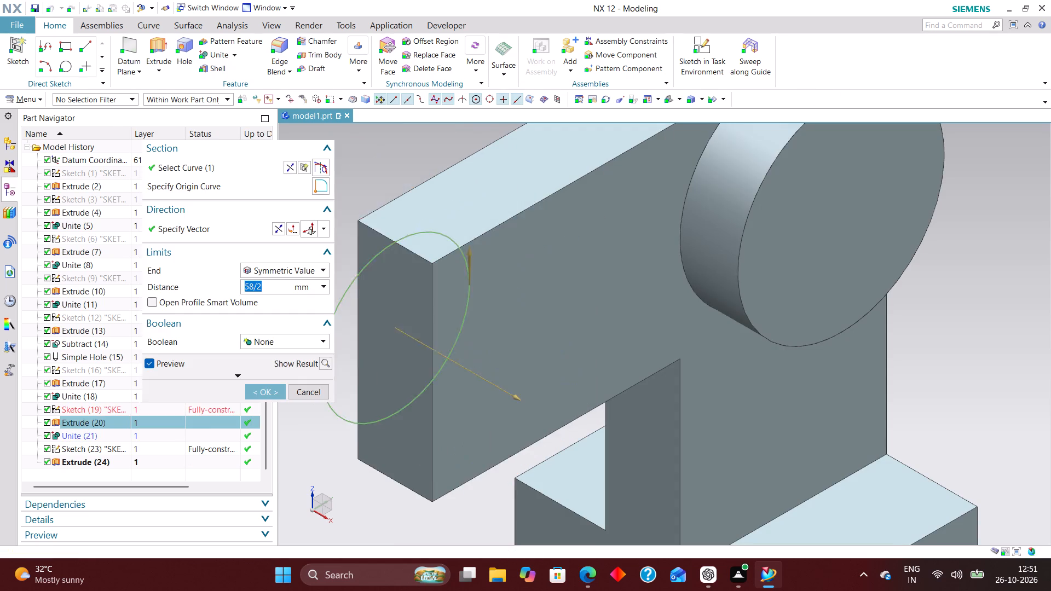
pyautogui.click(247, 286)
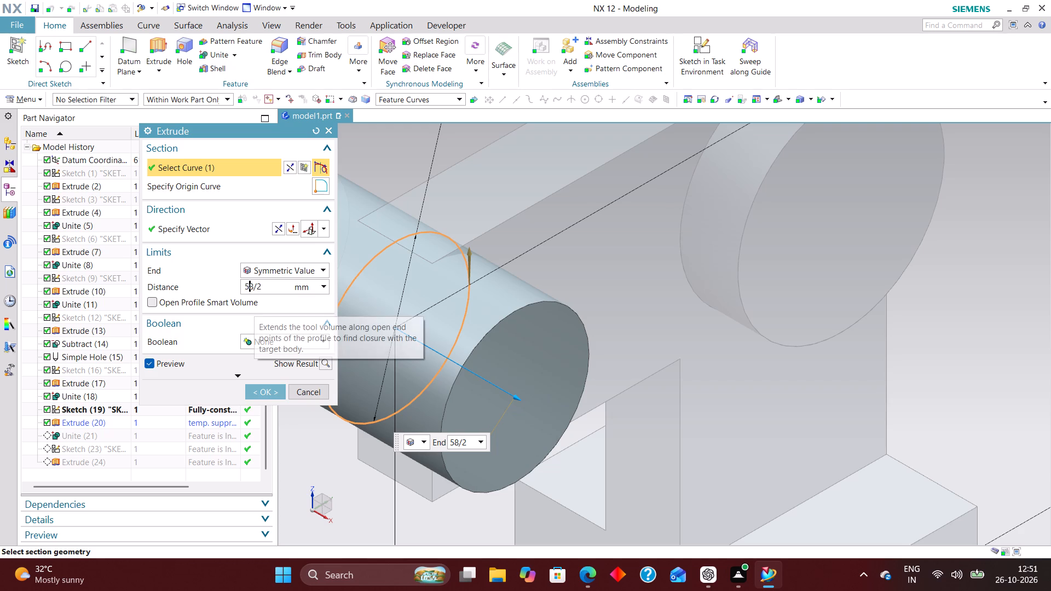
pyautogui.press('BackSpace')
pyautogui.press('4')
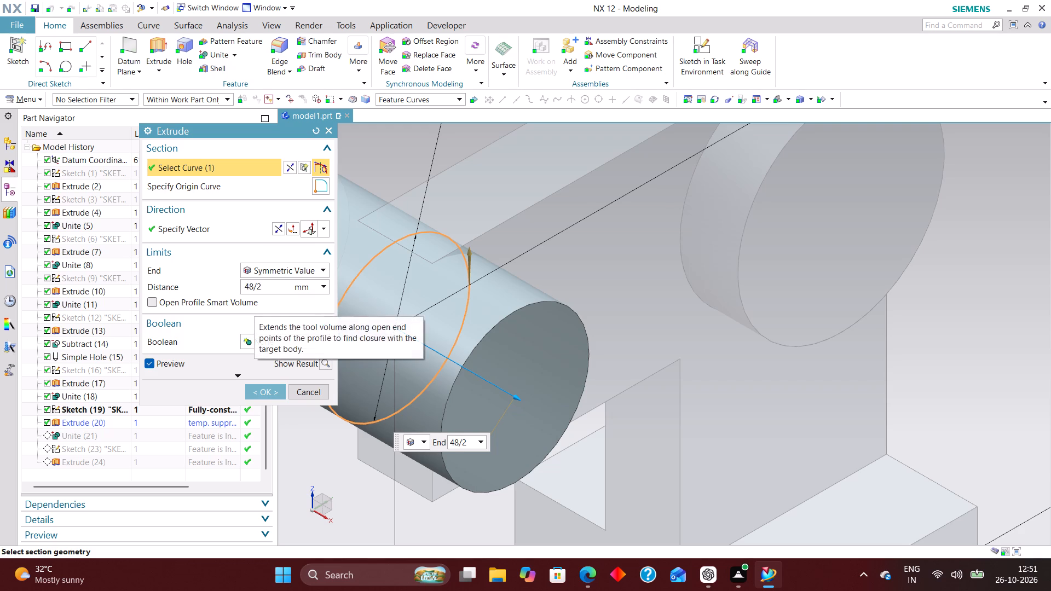
pyautogui.press('Return')
pyautogui.click(261, 393)
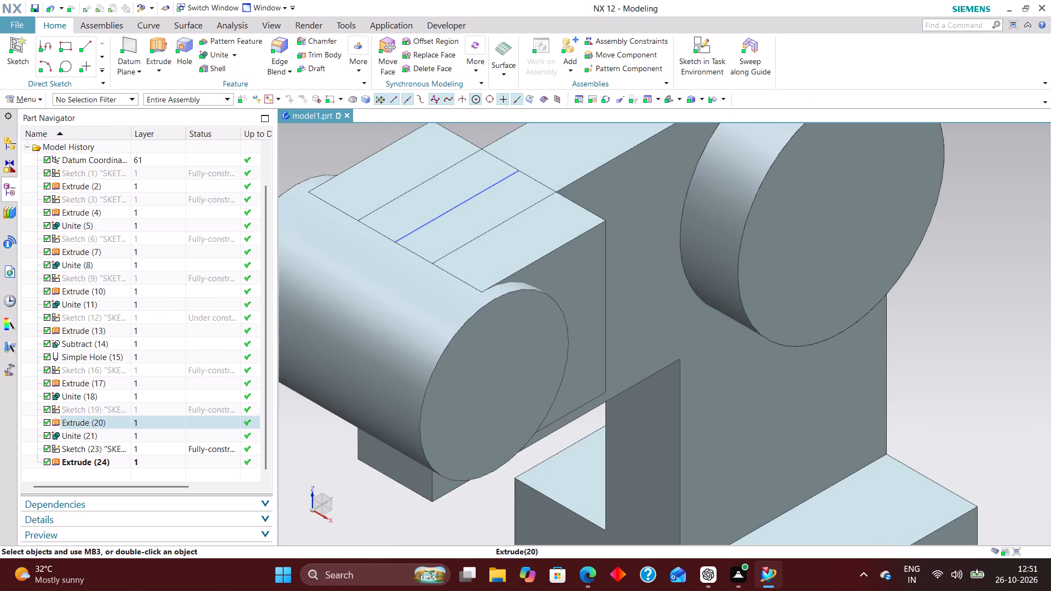
# Unite the rectangular block at the free-end cylinder with the main bracket body.
pyautogui.scroll(-2, 476, 333)
pyautogui.scroll(2, 481, 292)
pyautogui.scroll(-3, 528, 334)
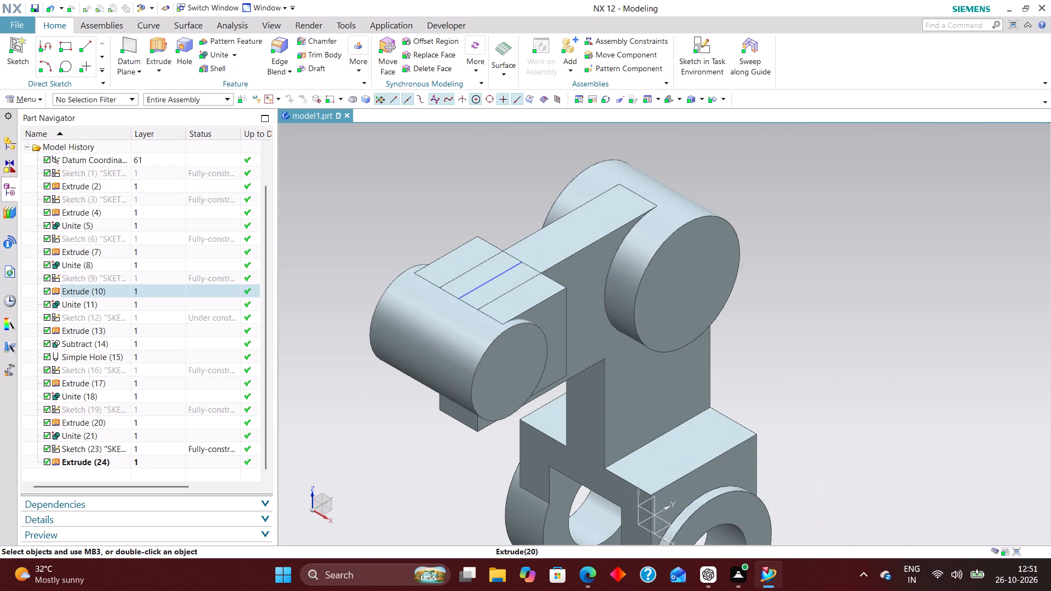
pyautogui.click(219, 54)
pyautogui.click(561, 274)
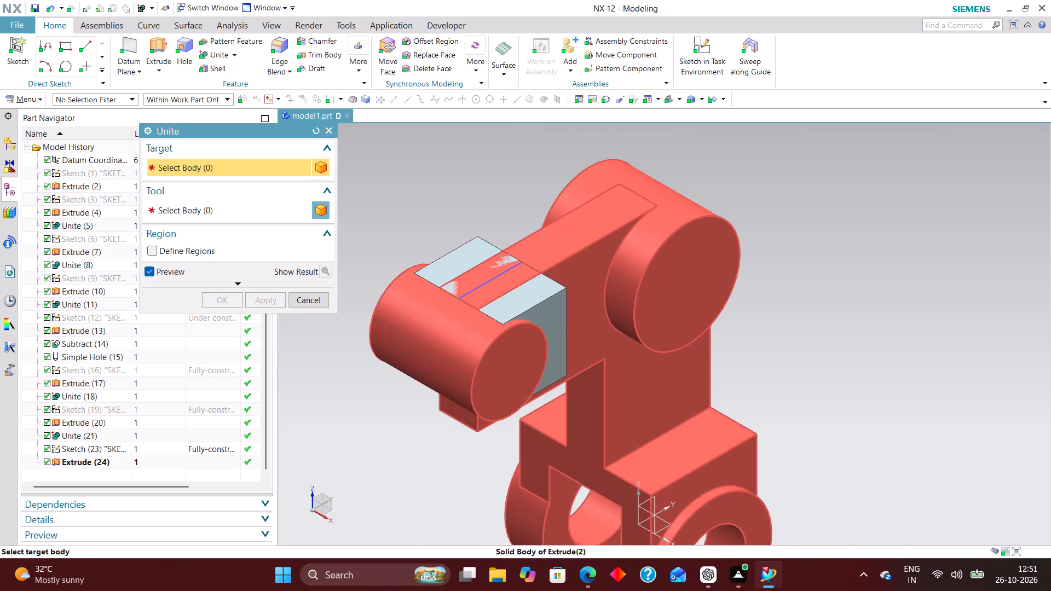
pyautogui.click(526, 306)
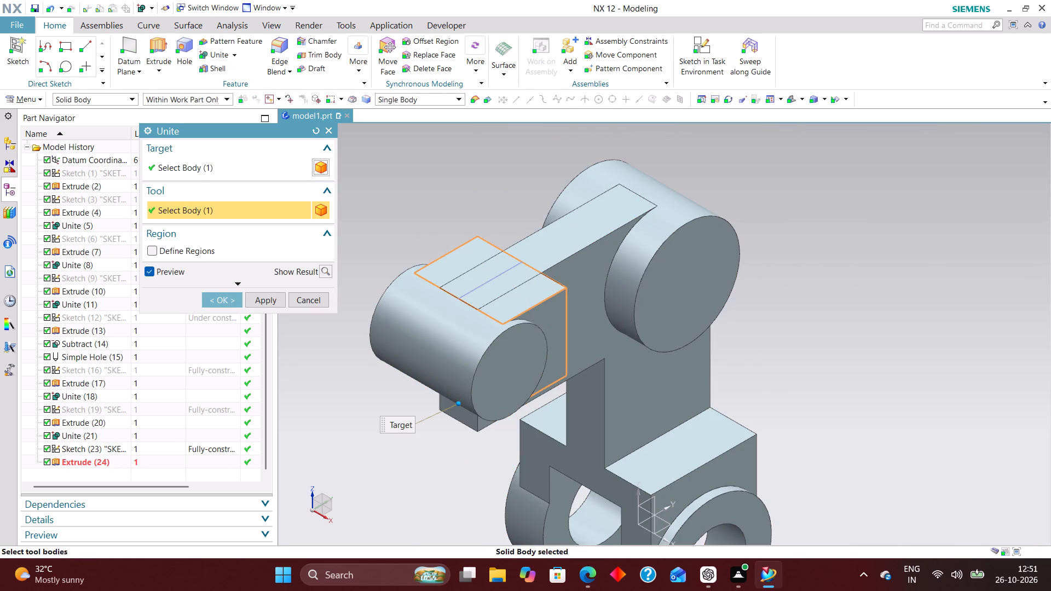
pyautogui.click(206, 297)
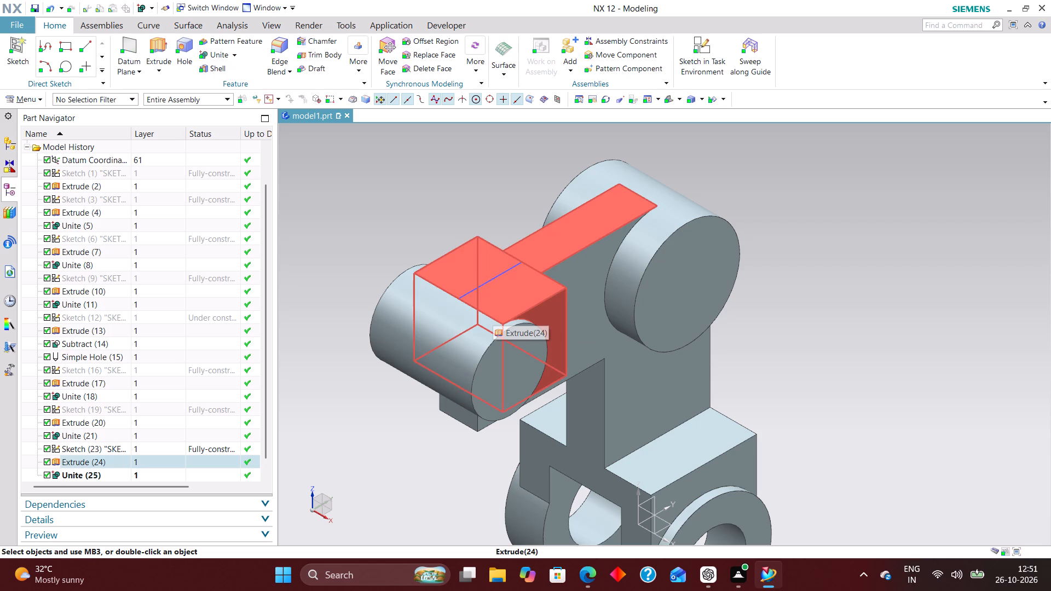
# Create a sketch in the task environment on the XY plane of the datum coordinate system.
pyautogui.click(704, 53)
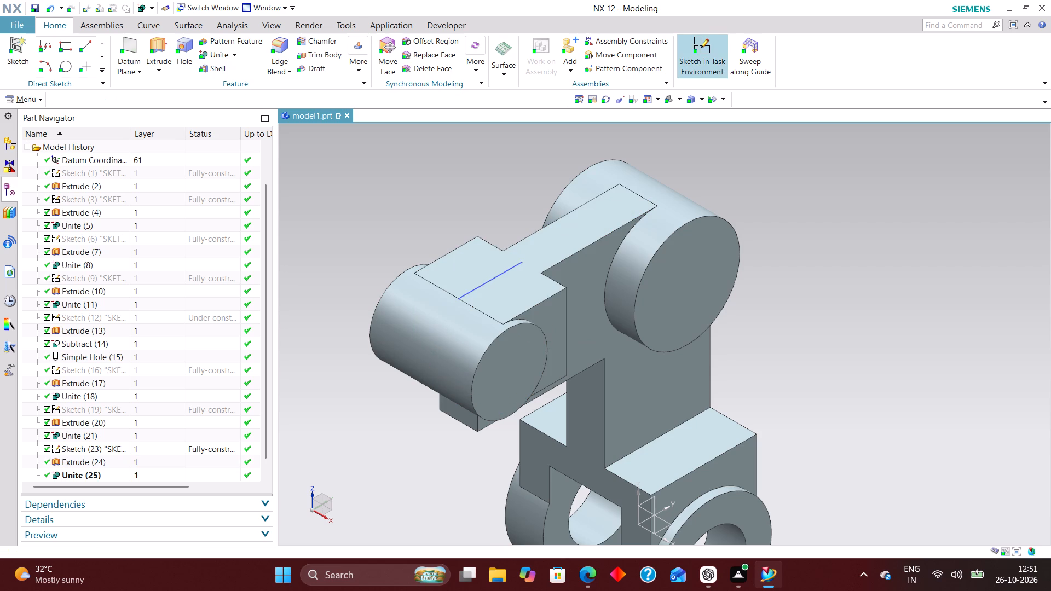
pyautogui.scroll(-4, 626, 228)
pyautogui.scroll(5, 620, 333)
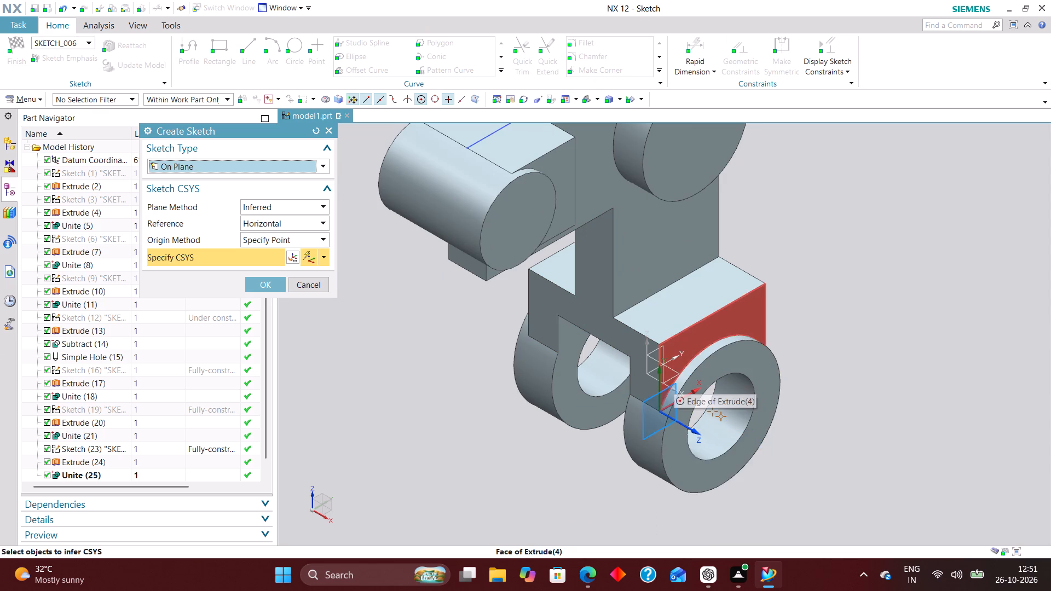
pyautogui.scroll(9, 669, 379)
pyautogui.click(594, 354)
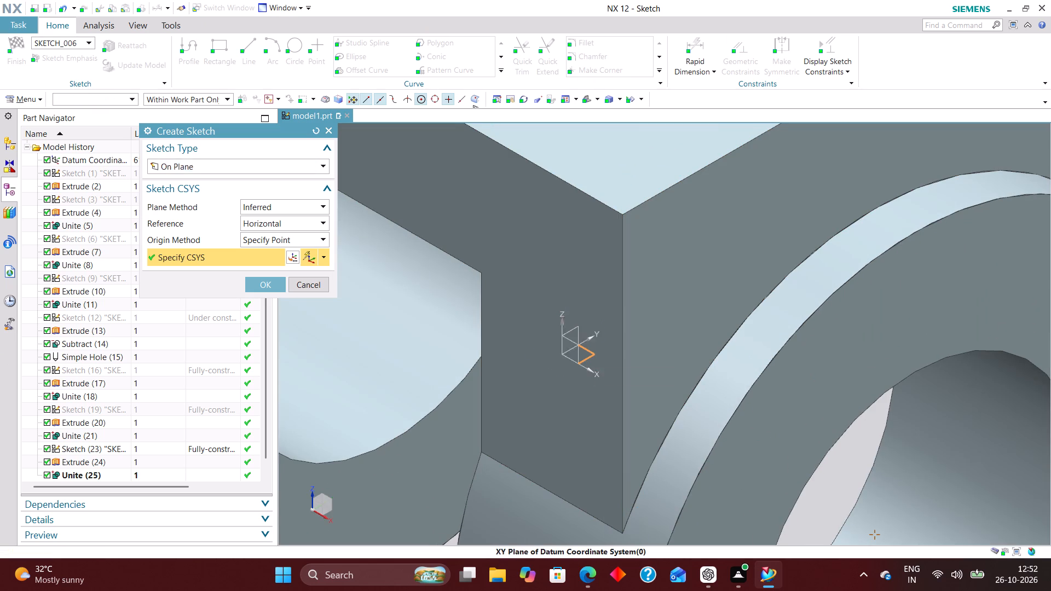
pyautogui.click(280, 287)
# Sketch a rectangle about 19 mm wide over the rectangular block, extending past the outer end of the free-end cylinder.
pyautogui.scroll(-14, 652, 286)
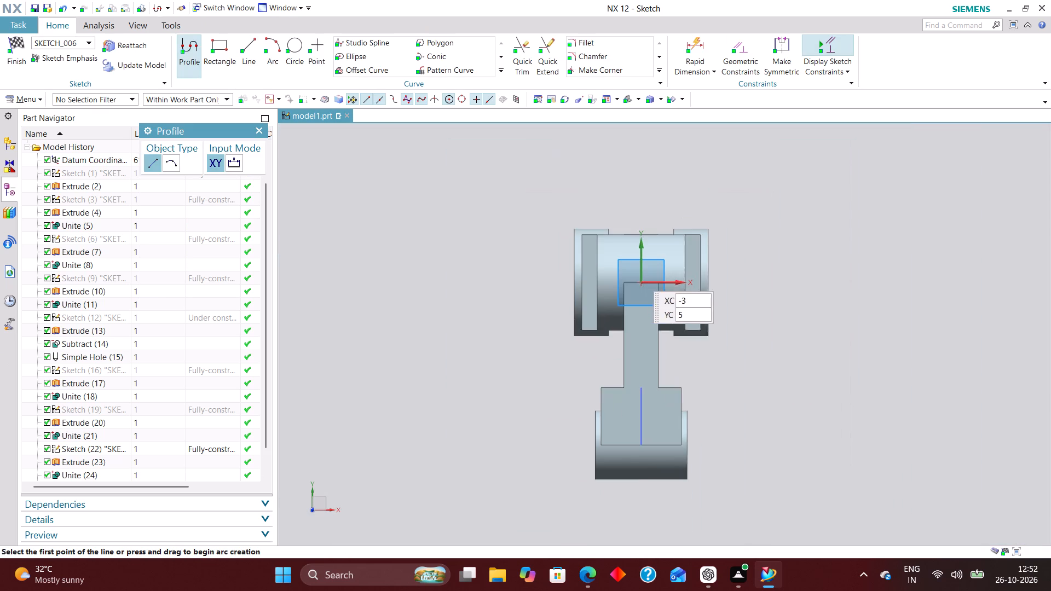
pyautogui.scroll(7, 636, 440)
pyautogui.scroll(-3, 596, 383)
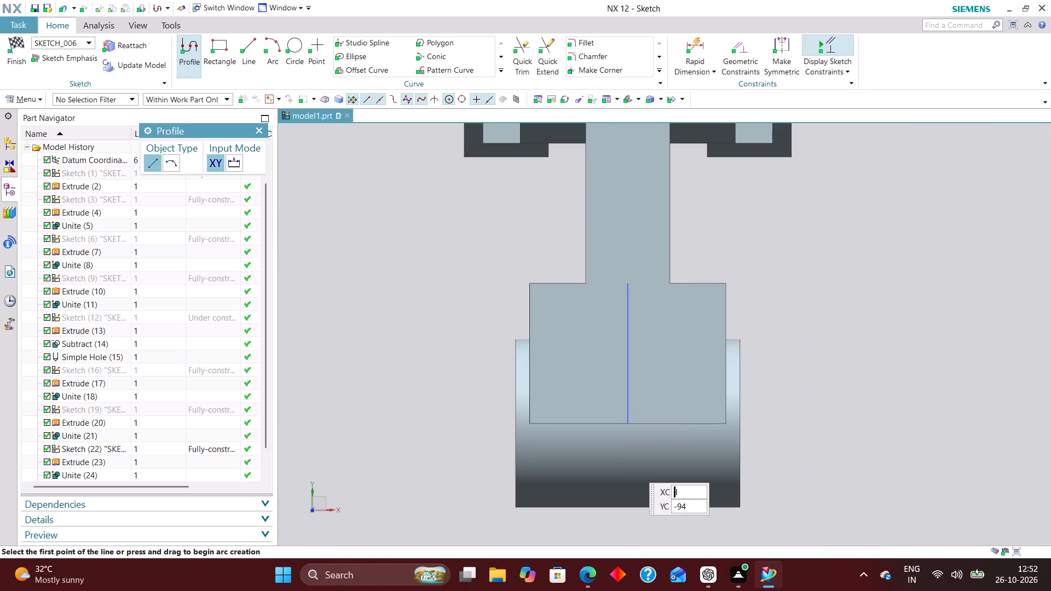
pyautogui.scroll(2, 631, 465)
pyautogui.scroll(-3, 594, 427)
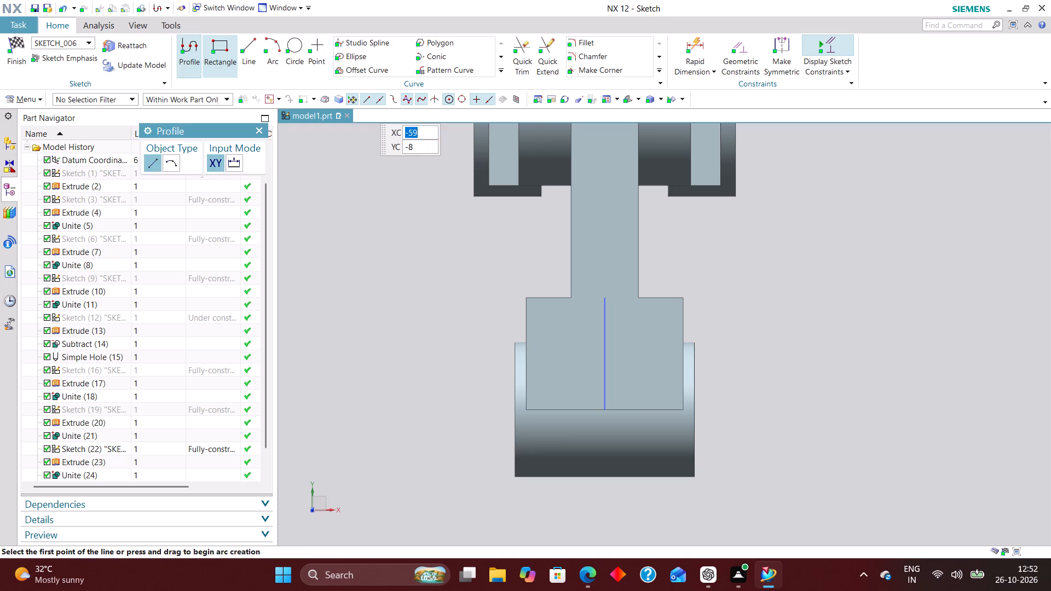
pyautogui.click(216, 45)
pyautogui.click(570, 337)
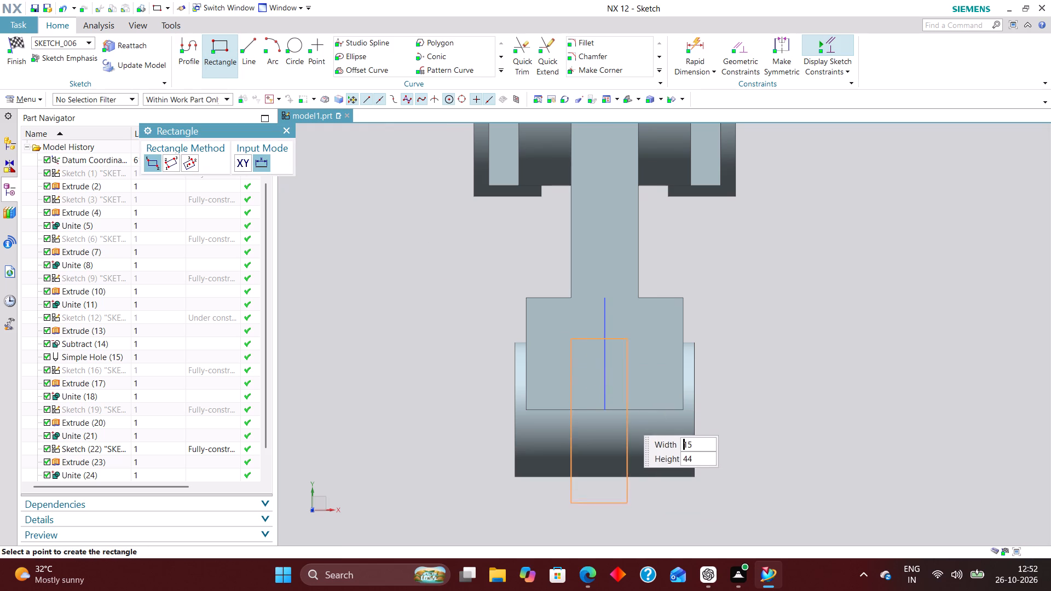
pyautogui.click(644, 522)
# Constrain the midpoint of the rectangle's short edge over the block to lie on the sketch's Y axis.
pyautogui.scroll(-2, 774, 409)
pyautogui.click(735, 44)
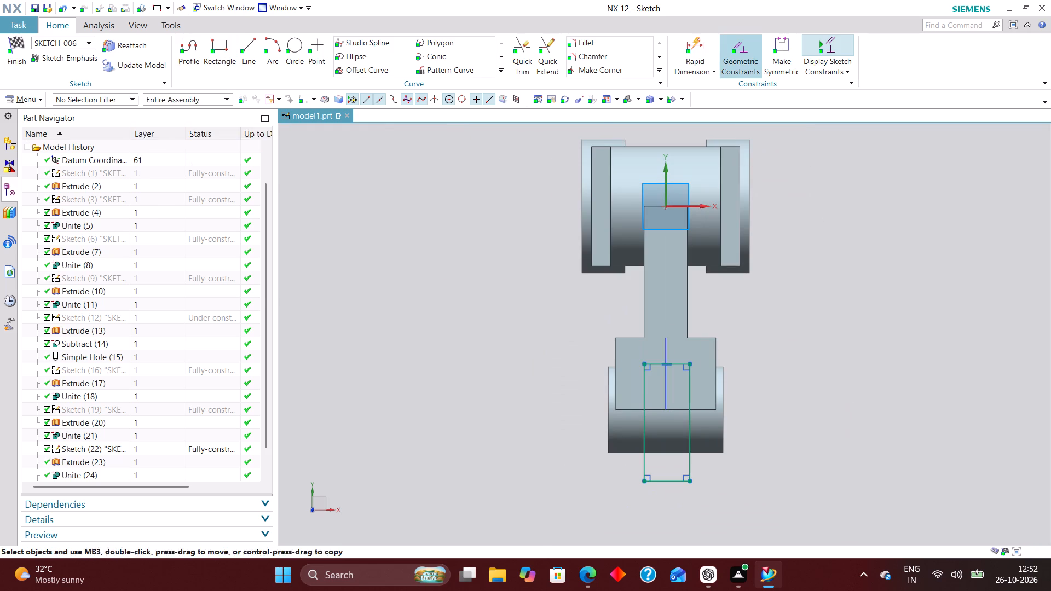
pyautogui.click(182, 172)
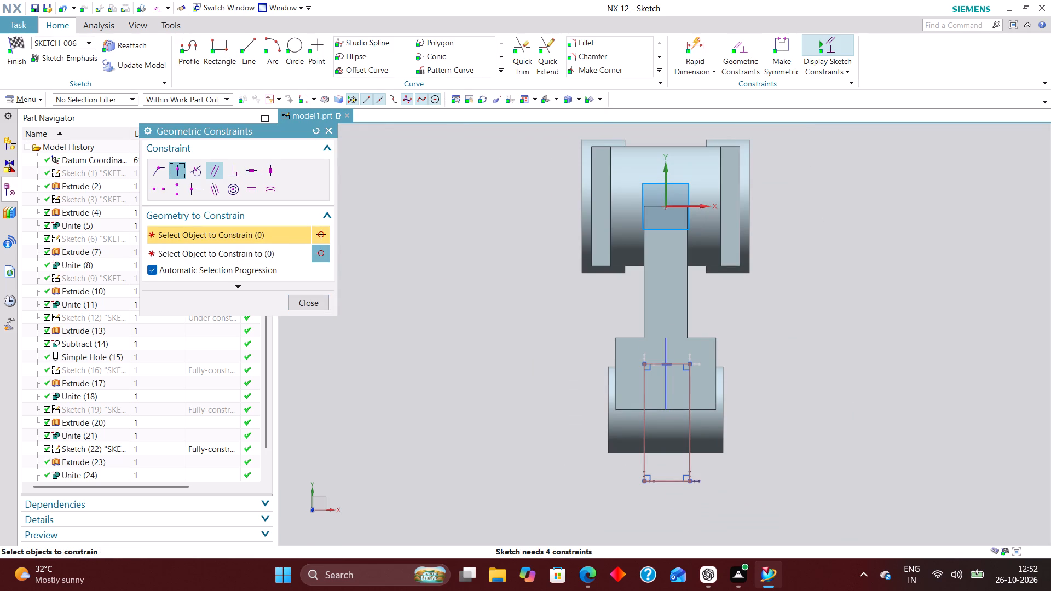
pyautogui.click(667, 364)
pyautogui.click(665, 176)
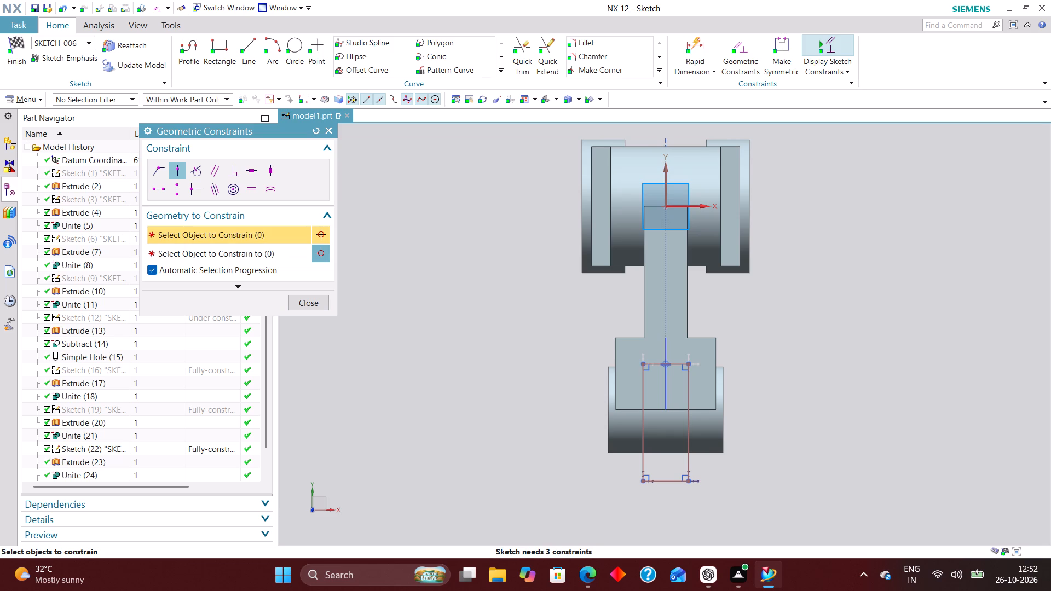
# Dimension the distance from the block's shoulder edge to the rectangle's nearest short edge as 12 mm.
pyautogui.scroll(4, 667, 340)
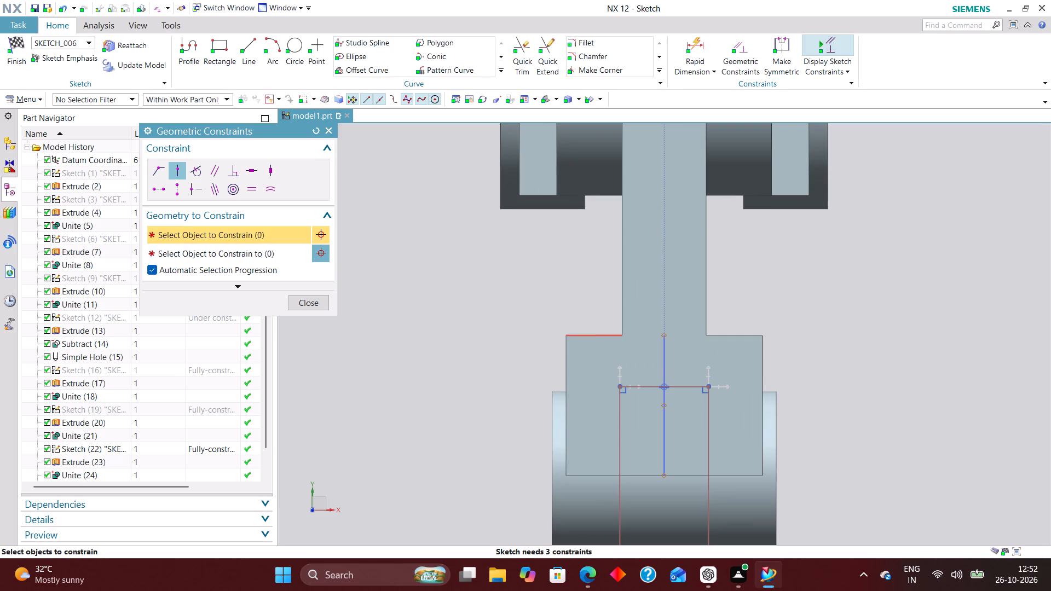
pyautogui.click(700, 42)
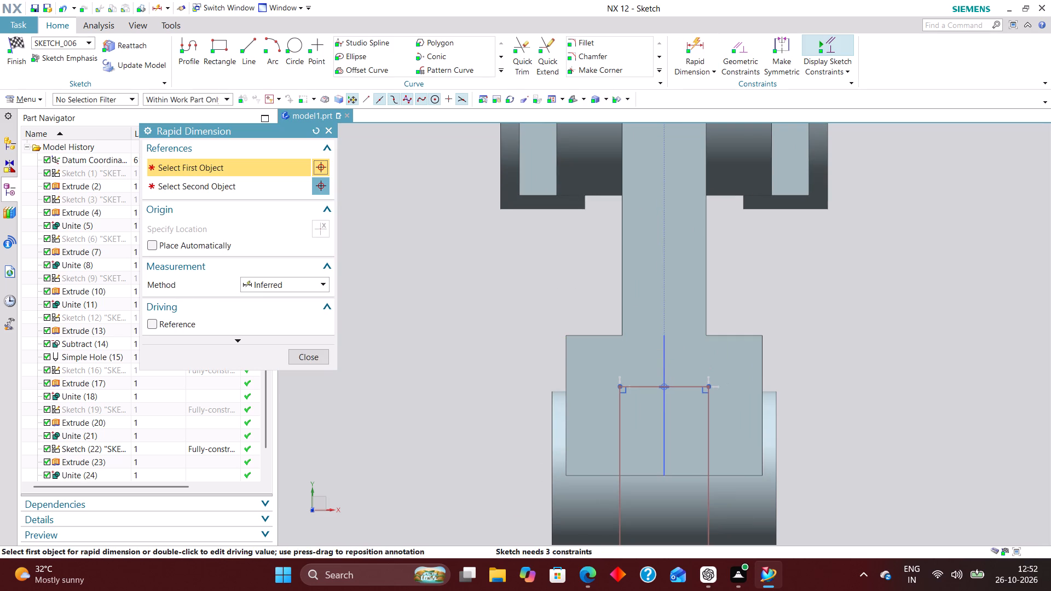
pyautogui.click(588, 334)
pyautogui.click(652, 384)
pyautogui.click(513, 354)
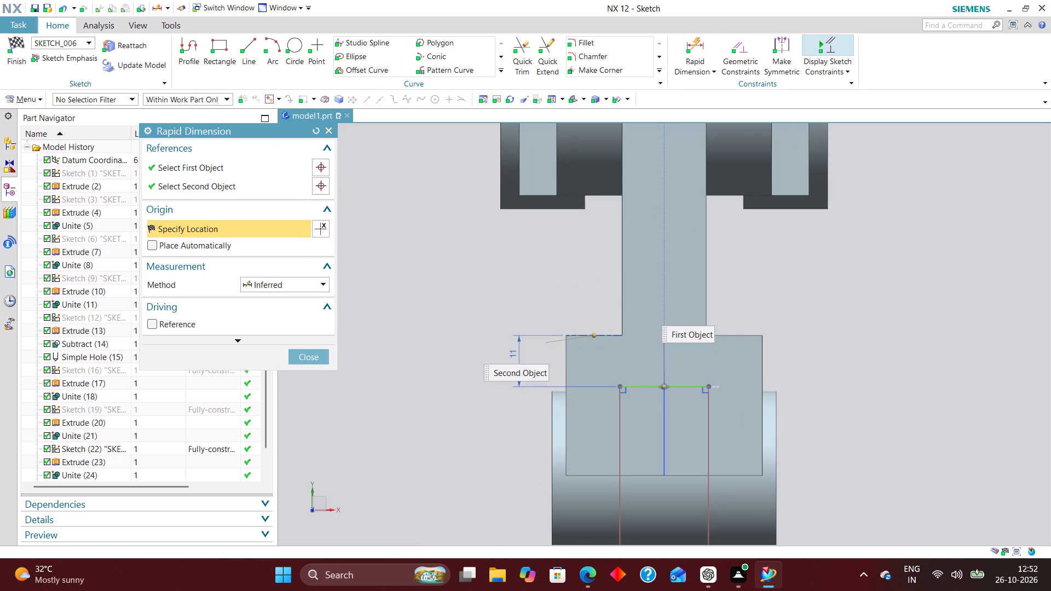
pyautogui.write('12')
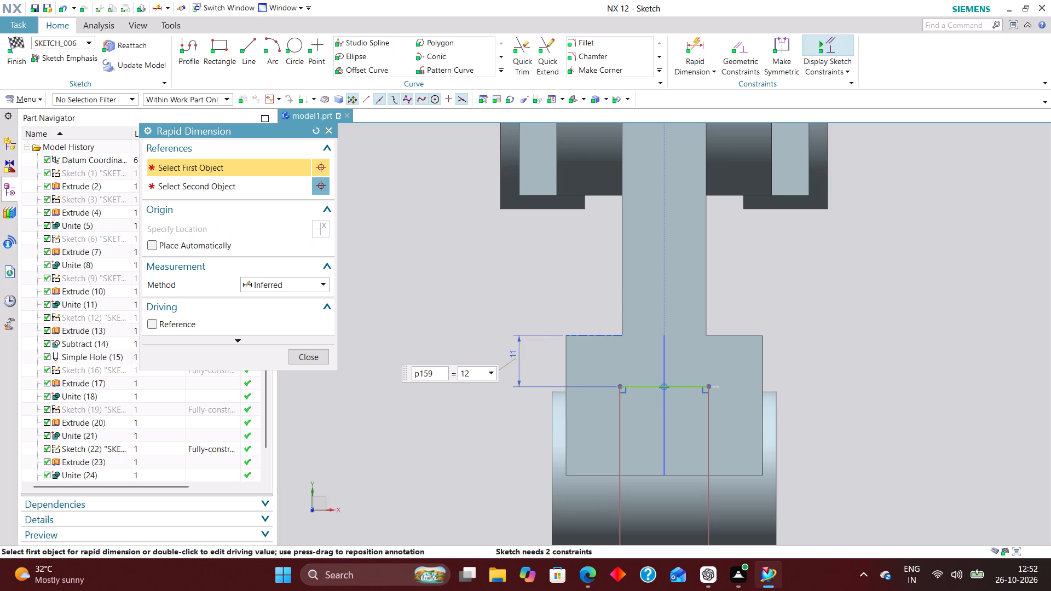
pyautogui.press('Return')
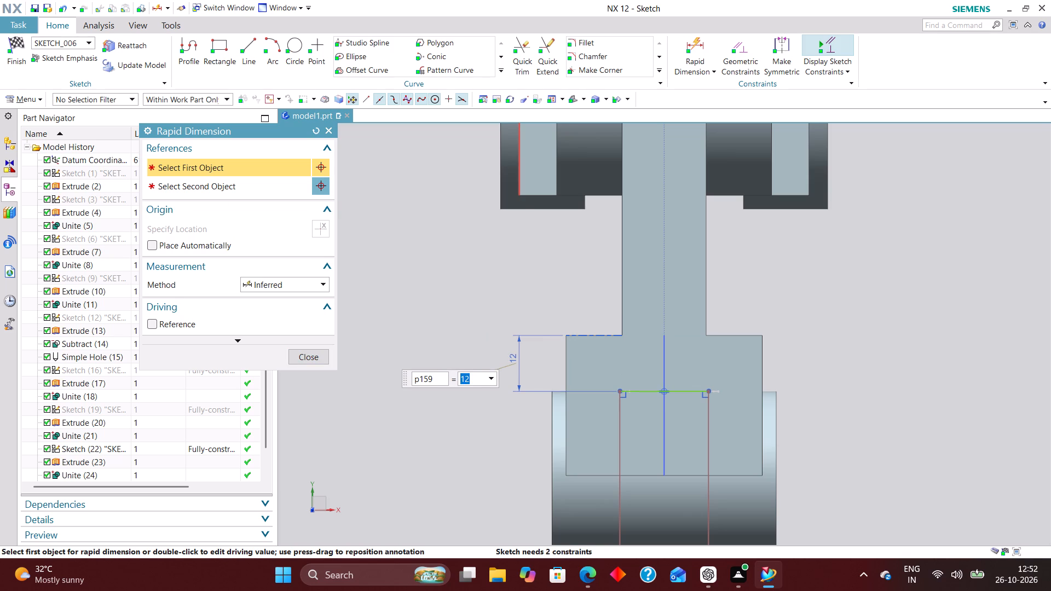
# Dimension the rectangle's width as 18 mm.
pyautogui.scroll(-2, 509, 235)
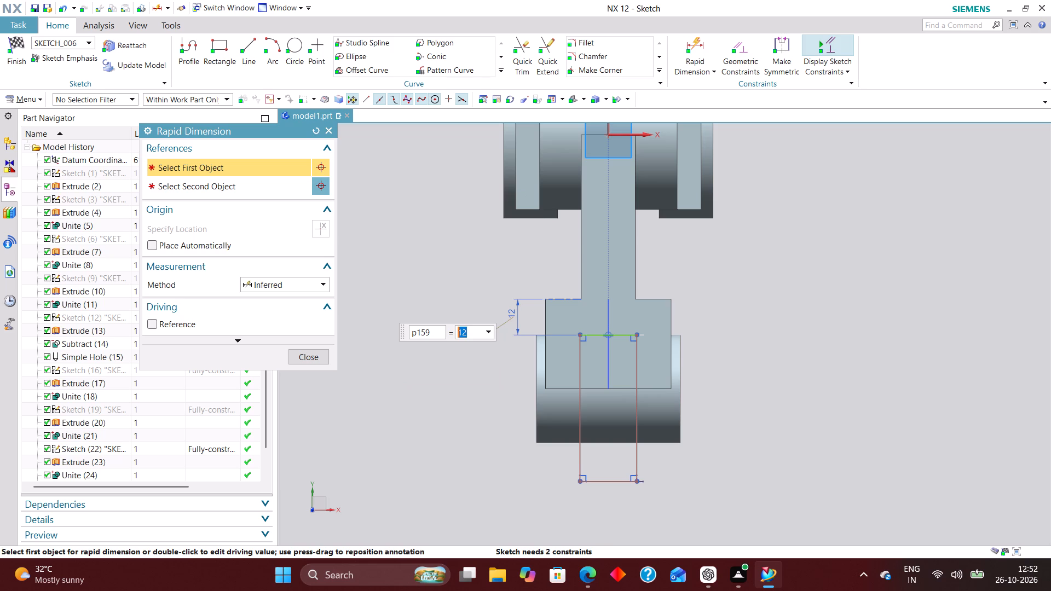
pyautogui.scroll(-1, 611, 254)
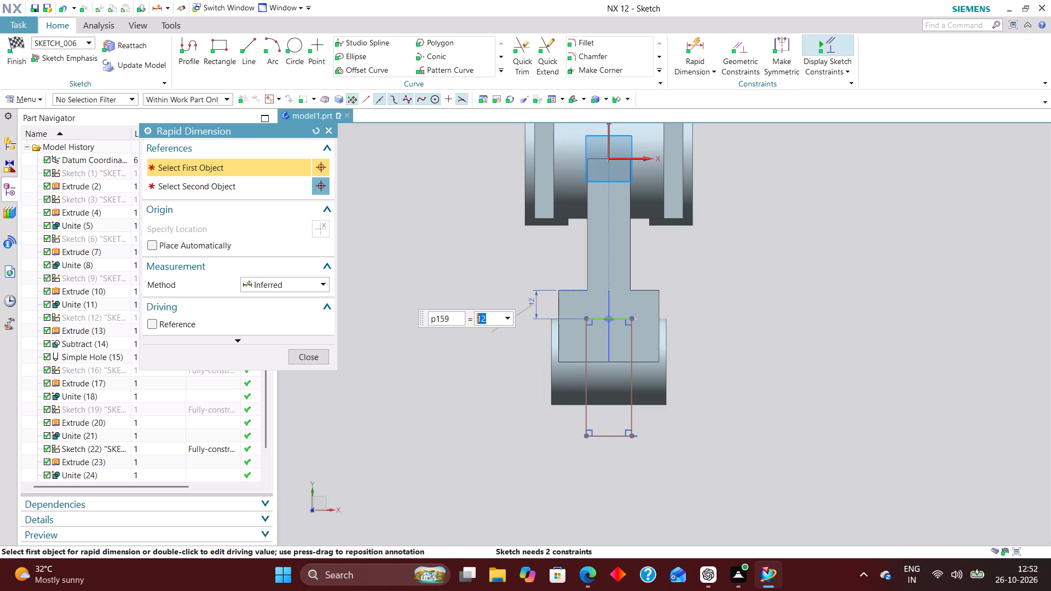
pyautogui.scroll(5, 623, 349)
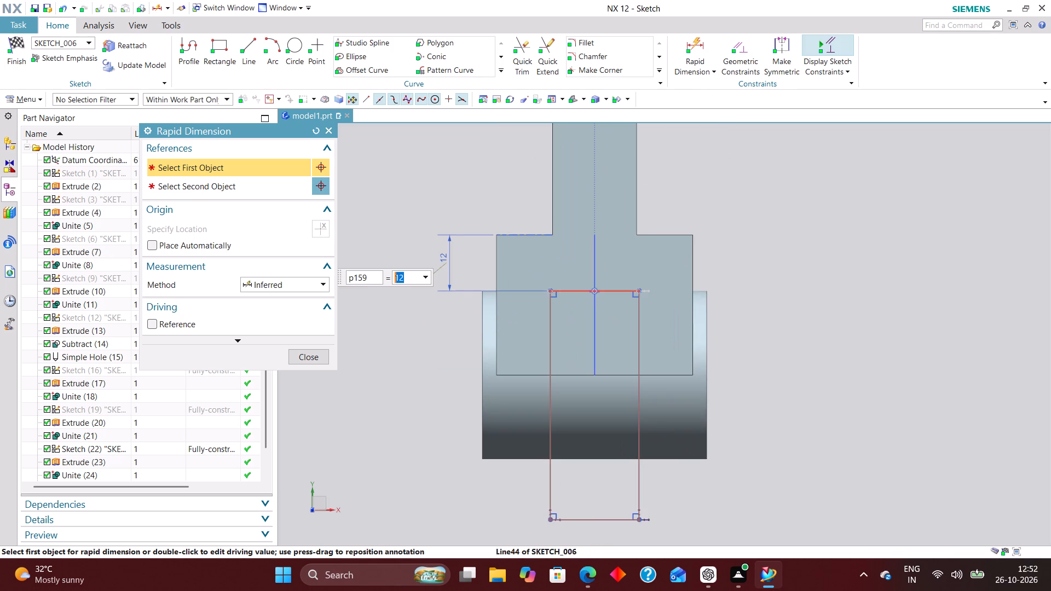
pyautogui.click(613, 291)
pyautogui.click(594, 188)
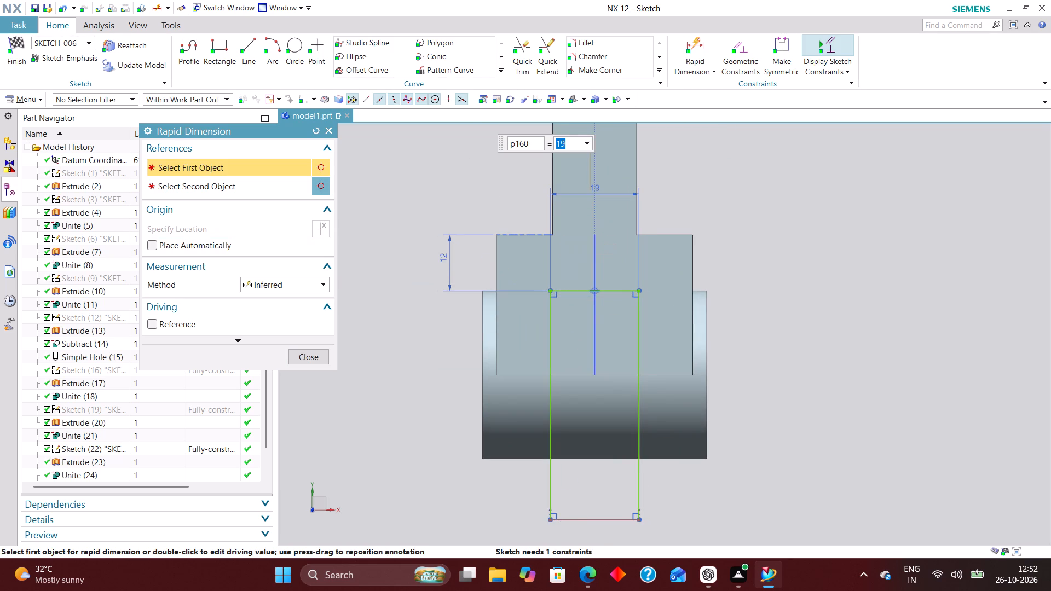
pyautogui.write('18')
pyautogui.press('Return')
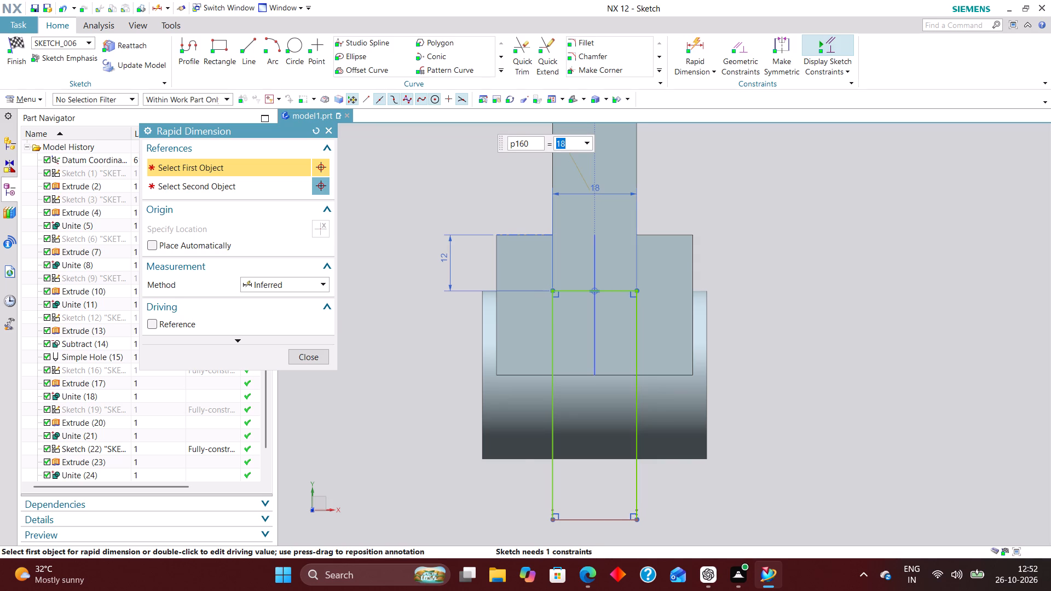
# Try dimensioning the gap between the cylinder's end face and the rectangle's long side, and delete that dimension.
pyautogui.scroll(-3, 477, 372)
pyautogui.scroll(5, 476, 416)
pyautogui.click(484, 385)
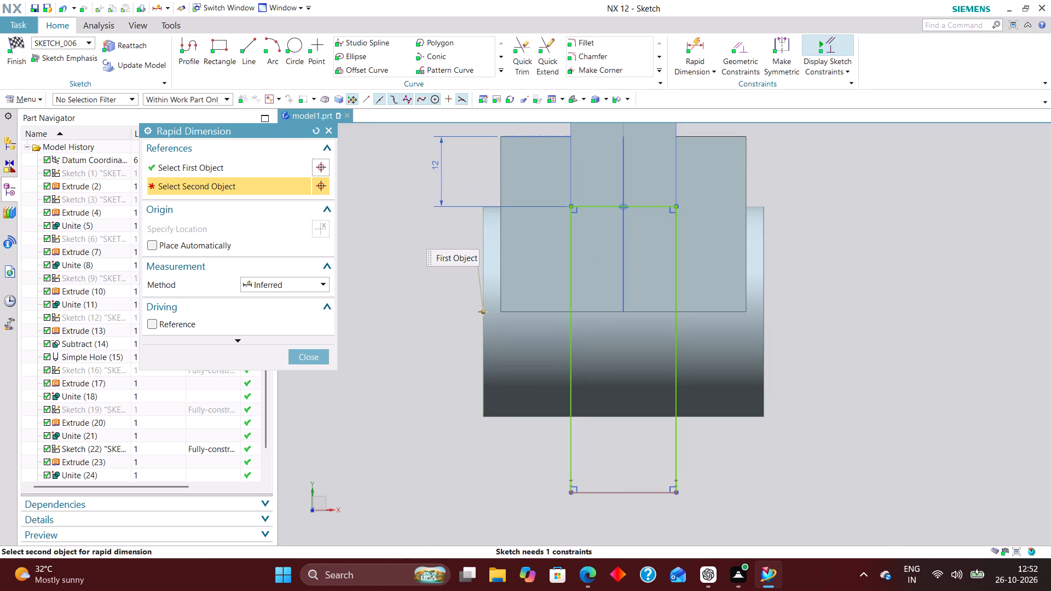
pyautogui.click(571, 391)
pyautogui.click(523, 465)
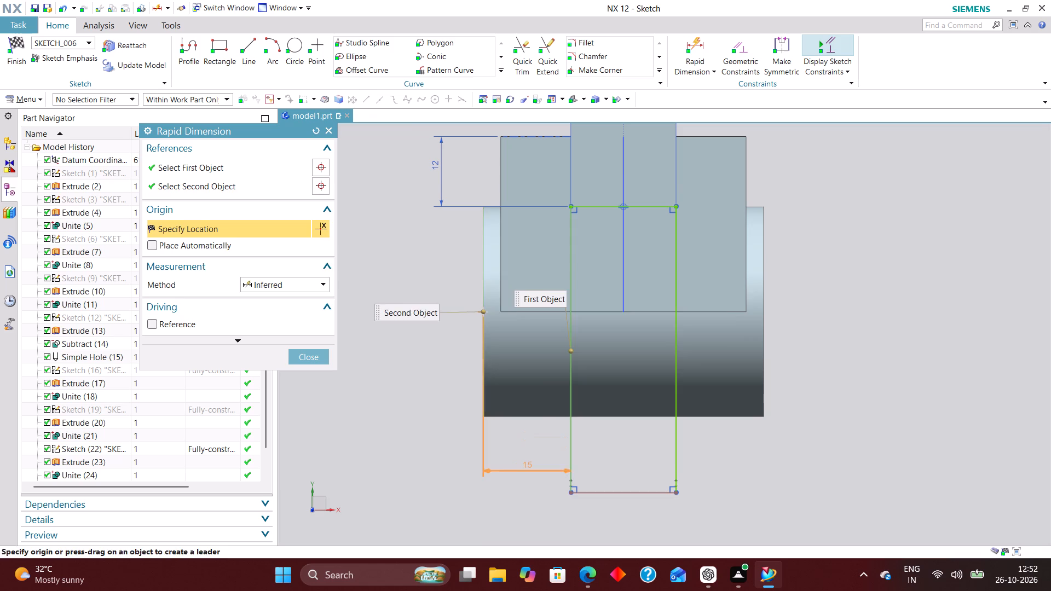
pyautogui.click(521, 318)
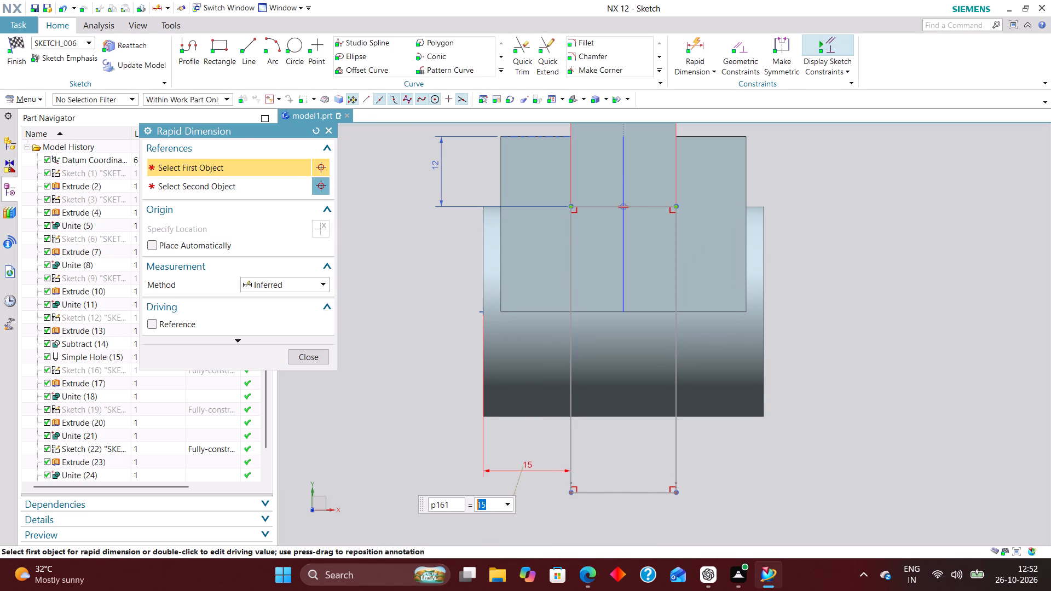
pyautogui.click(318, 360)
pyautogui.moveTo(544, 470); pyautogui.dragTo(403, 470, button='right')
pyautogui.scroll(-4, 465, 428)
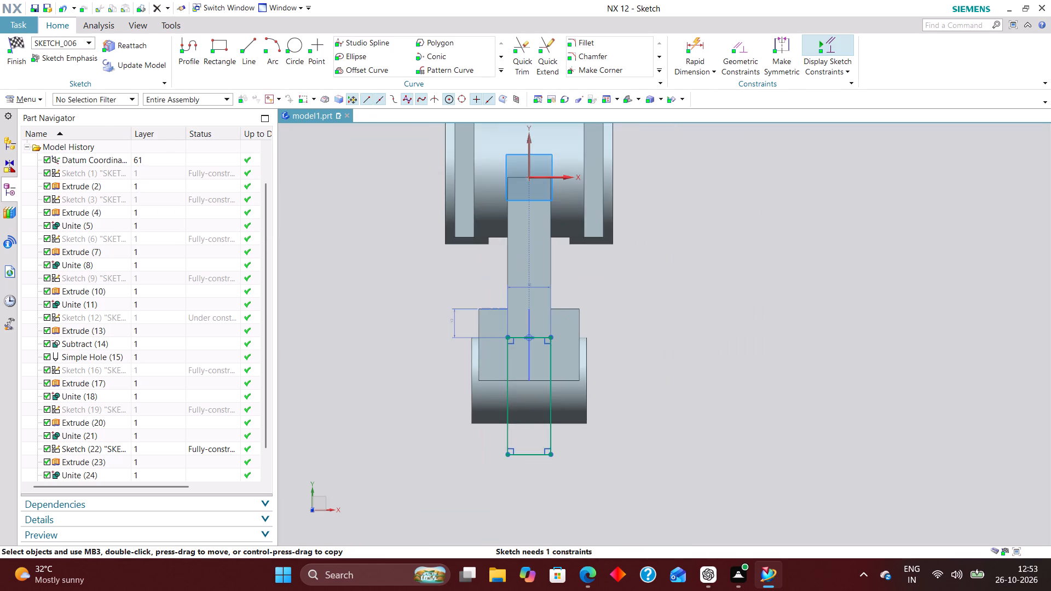
# Finish the rectangle sketch and return to modeling.
pyautogui.scroll(3, 463, 426)
pyautogui.click(11, 46)
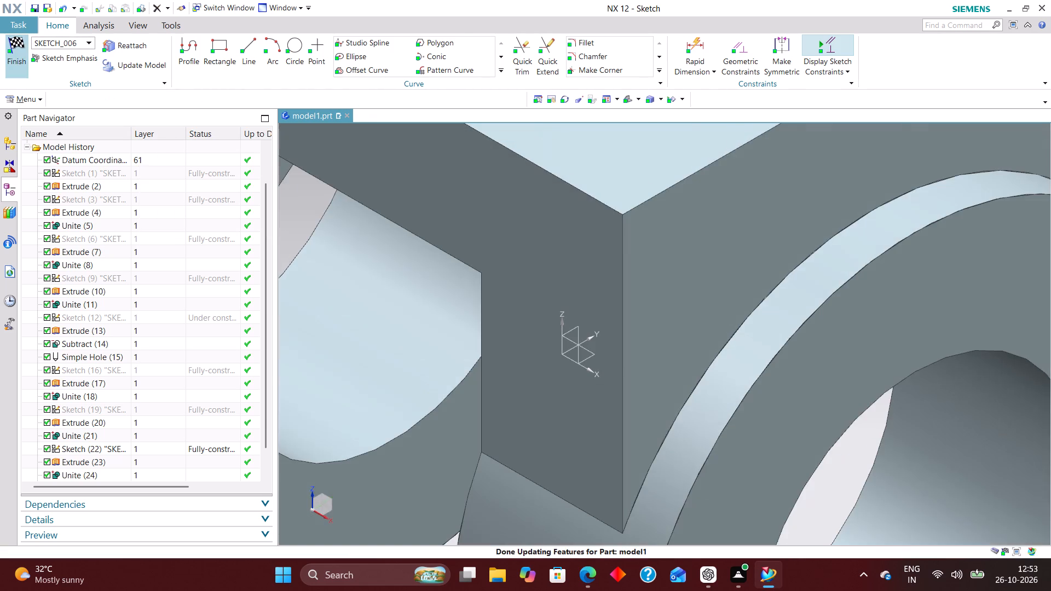
# Extrude the slot rectangle upward as a separate body through the side arm's free end, starting below the arm and ending at 175 mm.
pyautogui.scroll(-10, 649, 277)
pyautogui.click(154, 47)
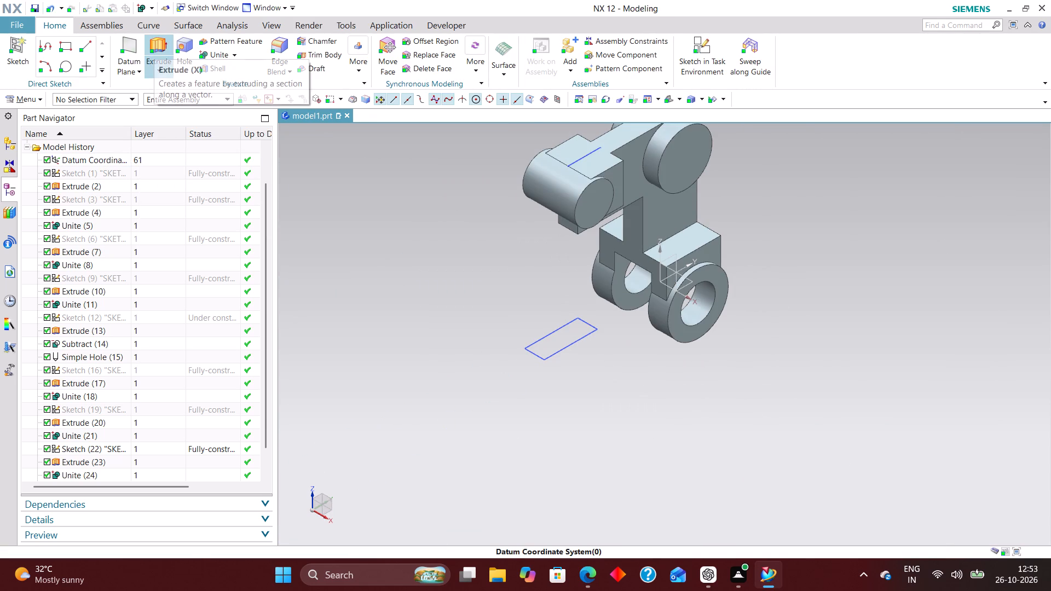
pyautogui.click(546, 356)
pyautogui.scroll(-3, 624, 328)
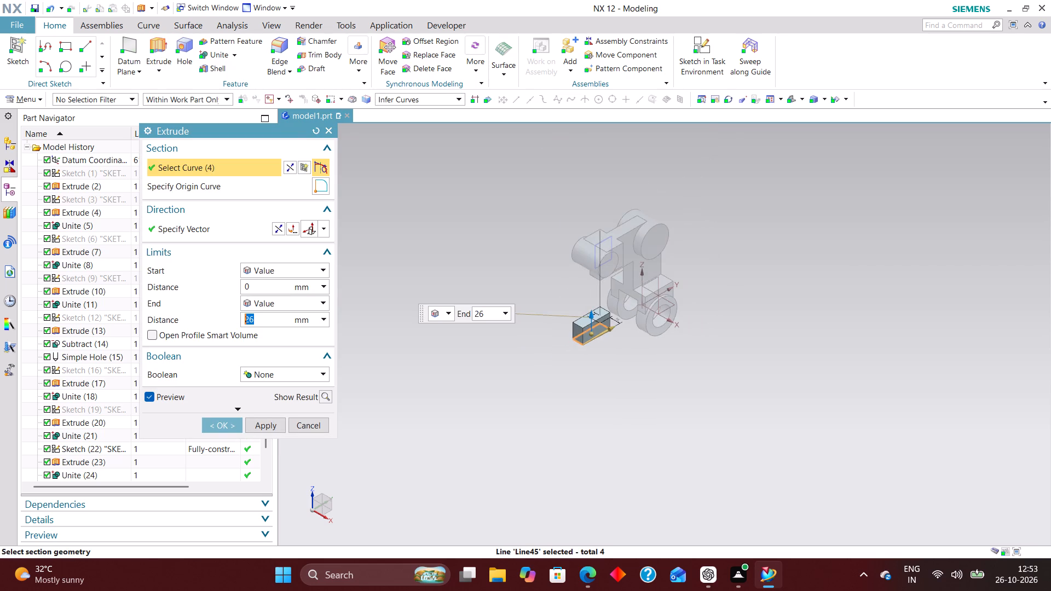
pyautogui.scroll(4, 730, 297)
pyautogui.scroll(-2, 451, 326)
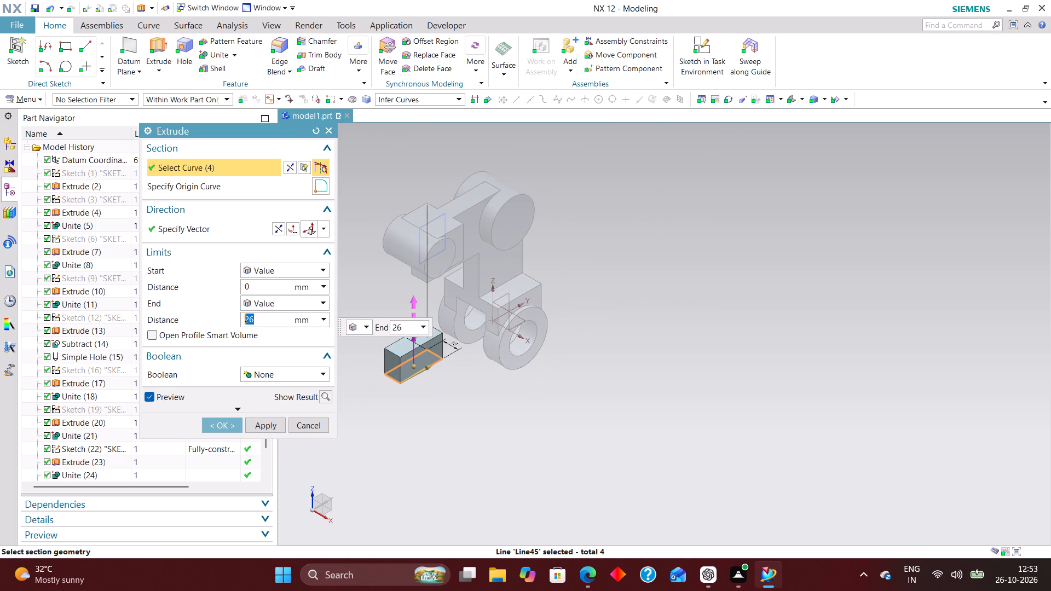
pyautogui.moveTo(415, 340); pyautogui.dragTo(414, 189)
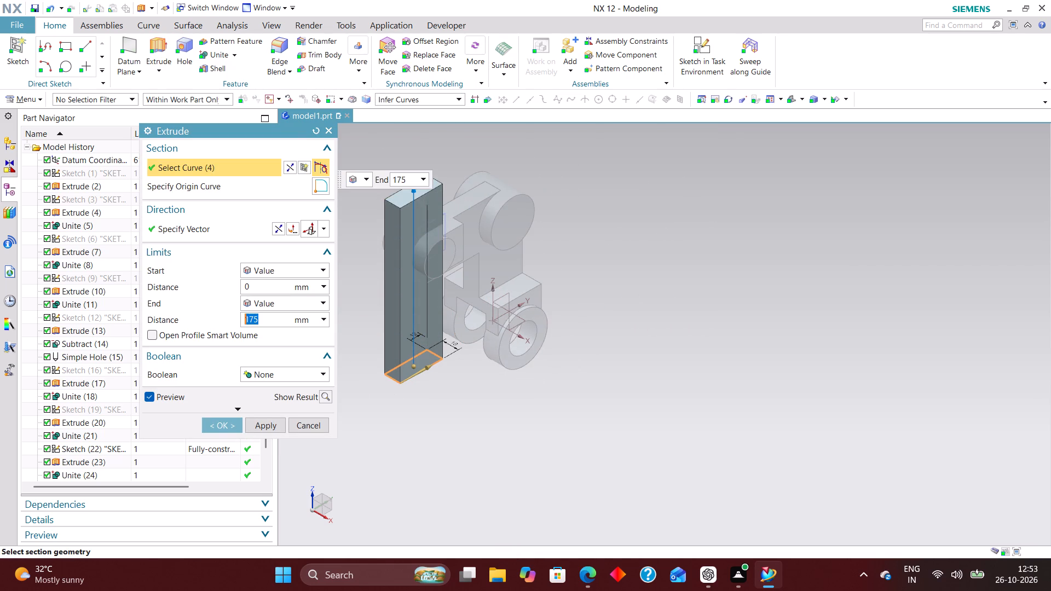
pyautogui.moveTo(414, 368); pyautogui.dragTo(414, 289)
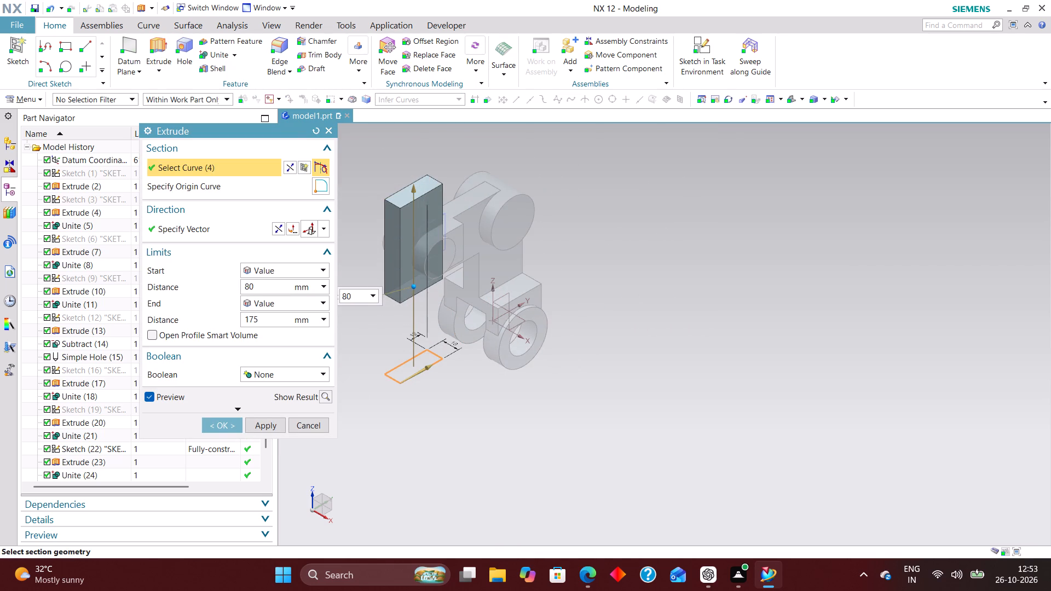
pyautogui.moveTo(414, 289); pyautogui.dragTo(417, 300)
pyautogui.click(220, 430)
# Subtract the extruded rectangular block from the bracket body to cut the slot in the side arm's free end.
pyautogui.scroll(2, 308, 157)
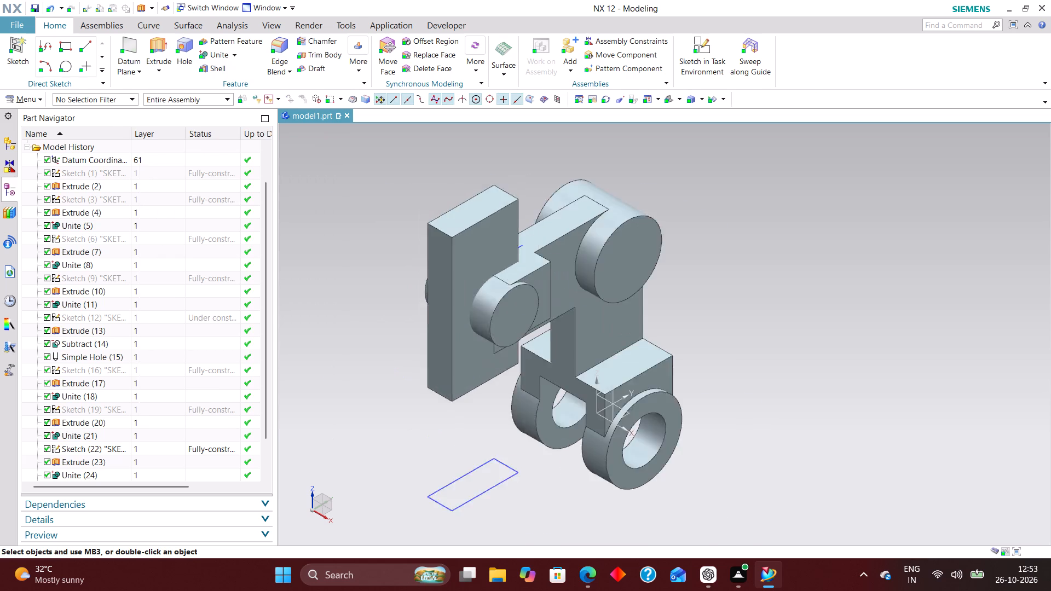
pyautogui.scroll(1, 308, 157)
pyautogui.click(237, 56)
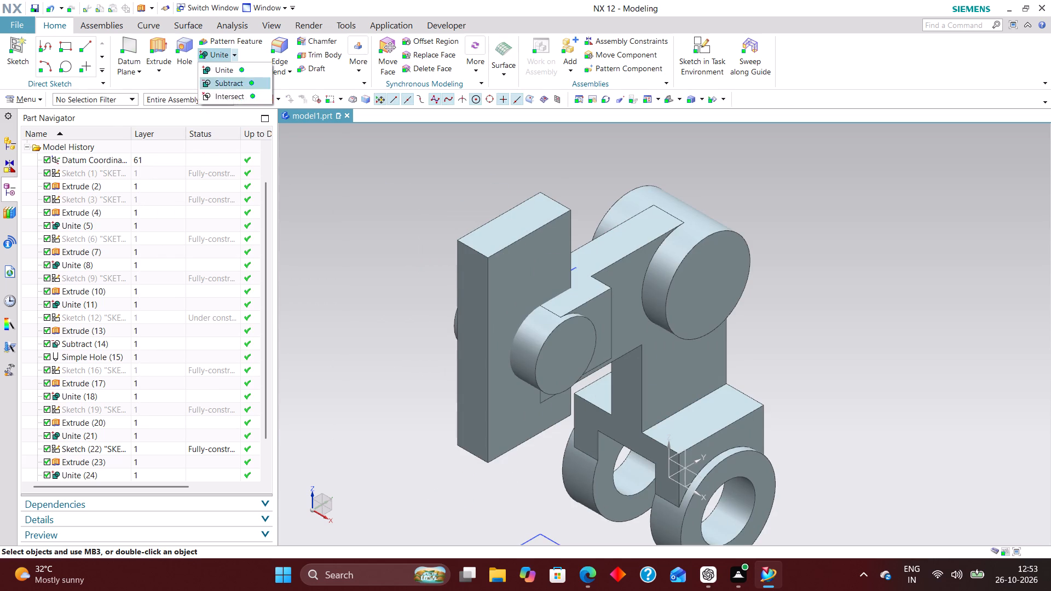
pyautogui.click(244, 80)
pyautogui.click(616, 211)
pyautogui.click(512, 215)
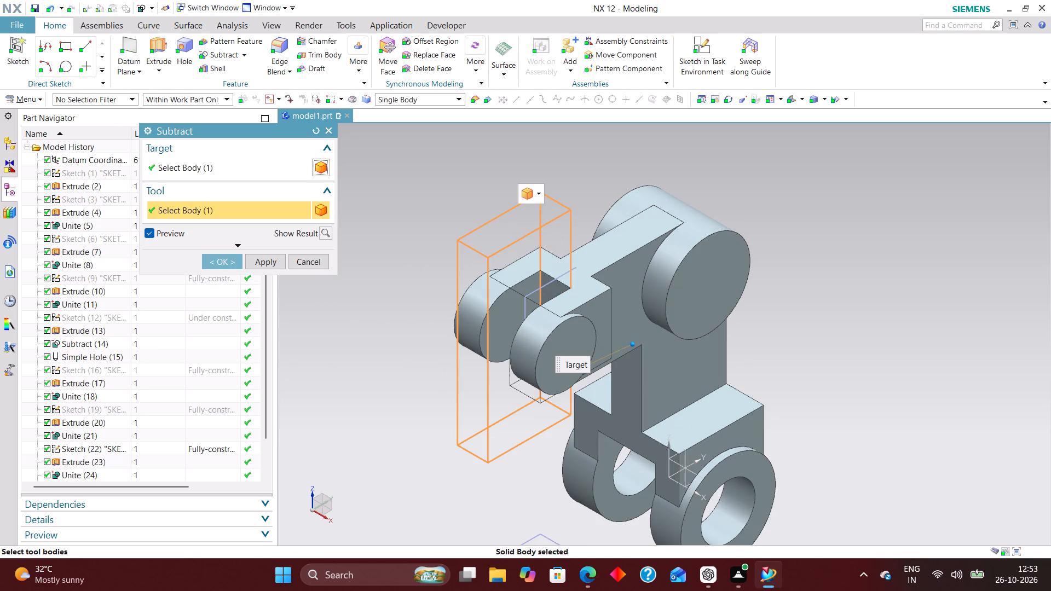
pyautogui.click(216, 259)
# Hide the side arm's sketch whose lines cross the new slot.
pyautogui.scroll(-2, 446, 177)
pyautogui.scroll(4, 481, 217)
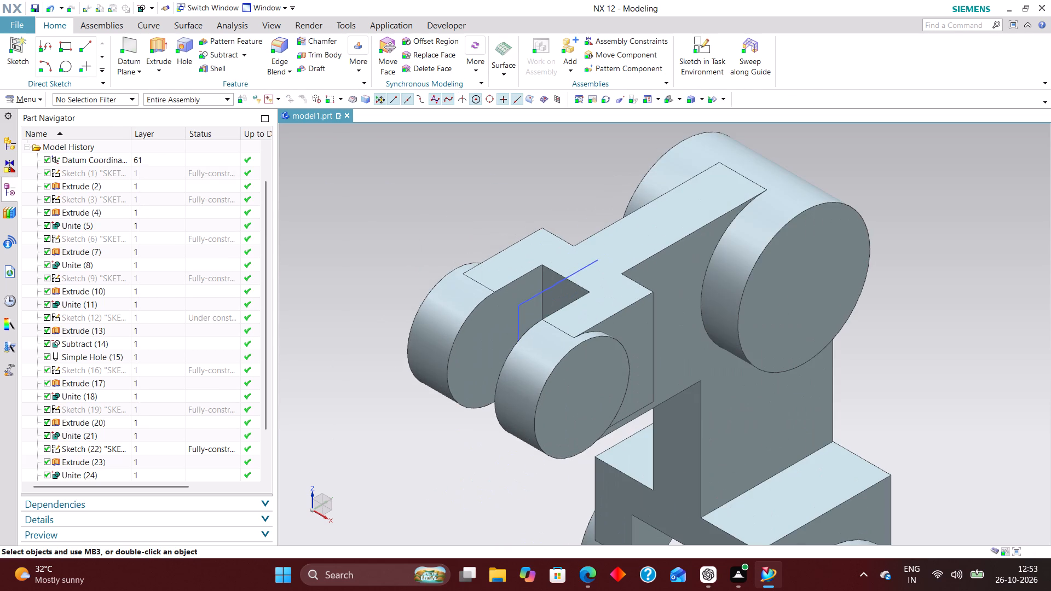
pyautogui.moveTo(529, 304); pyautogui.dragTo(481, 380, button='right')
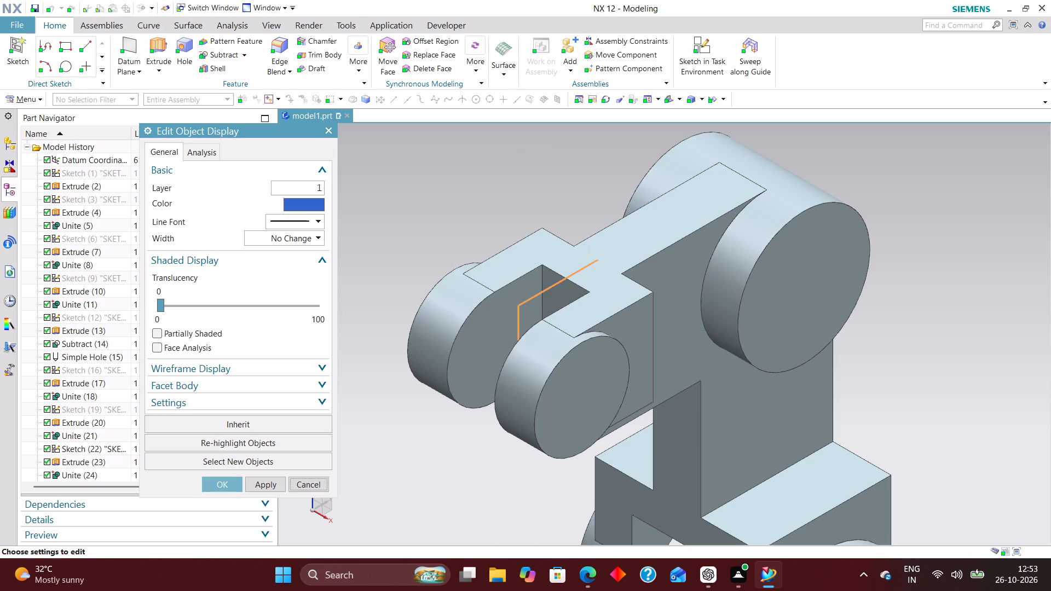
pyautogui.click(320, 486)
pyautogui.moveTo(539, 292); pyautogui.dragTo(540, 326, button='right')
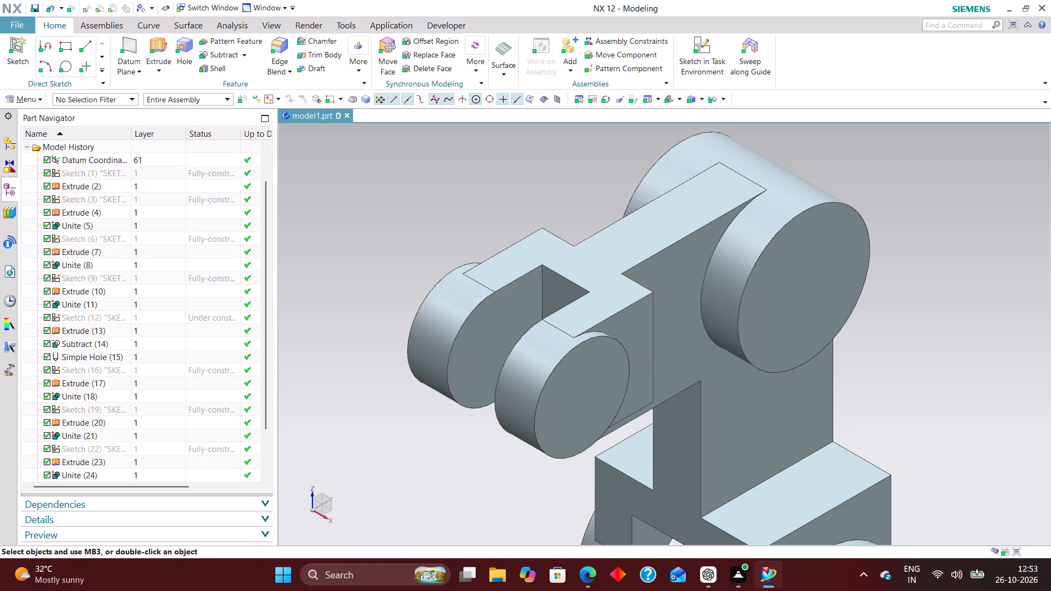
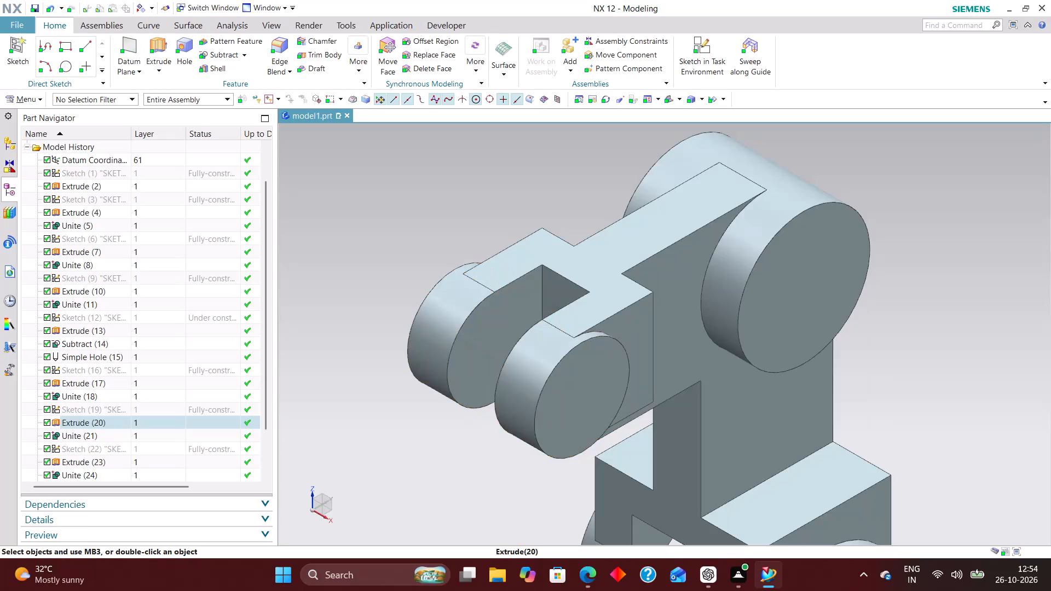
# Examine the fork-end cylinders and where they meet the arm, both from the side and in isometric view.
pyautogui.scroll(-2, 408, 265)
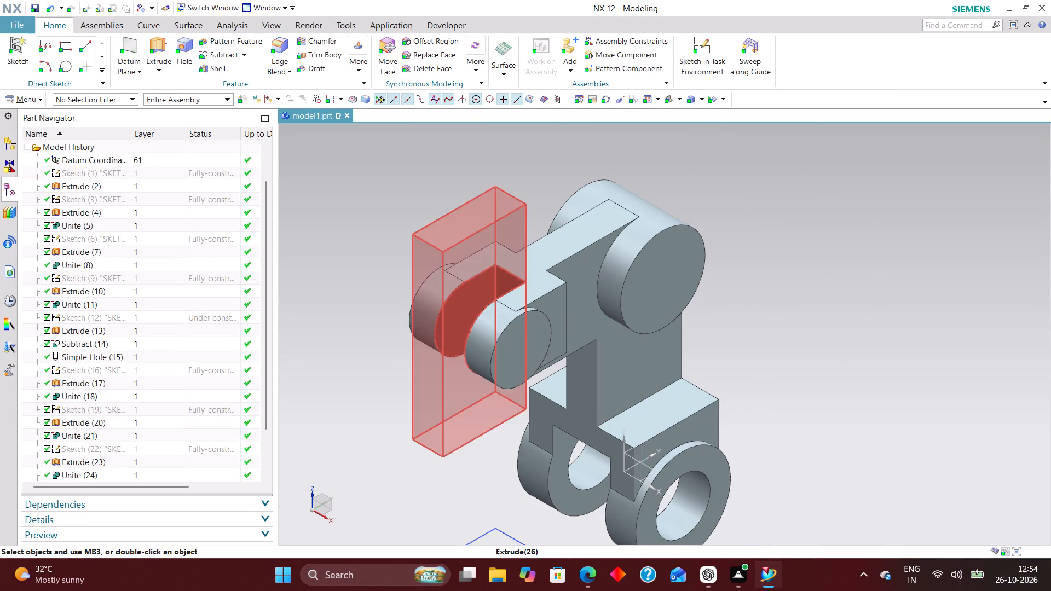
pyautogui.scroll(10, 461, 287)
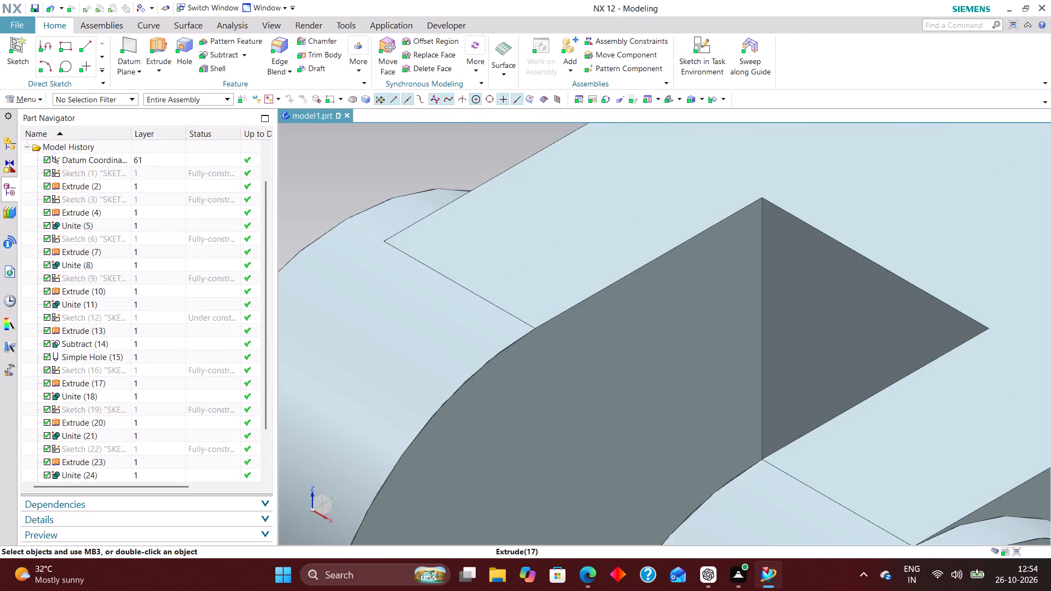
pyautogui.scroll(-5, 434, 208)
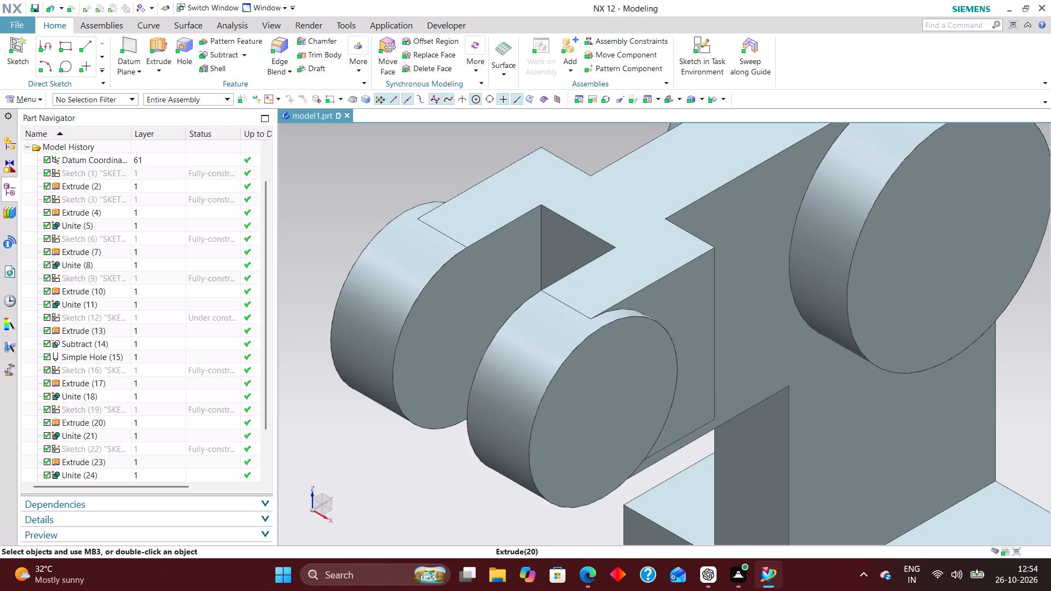
pyautogui.scroll(7, 575, 320)
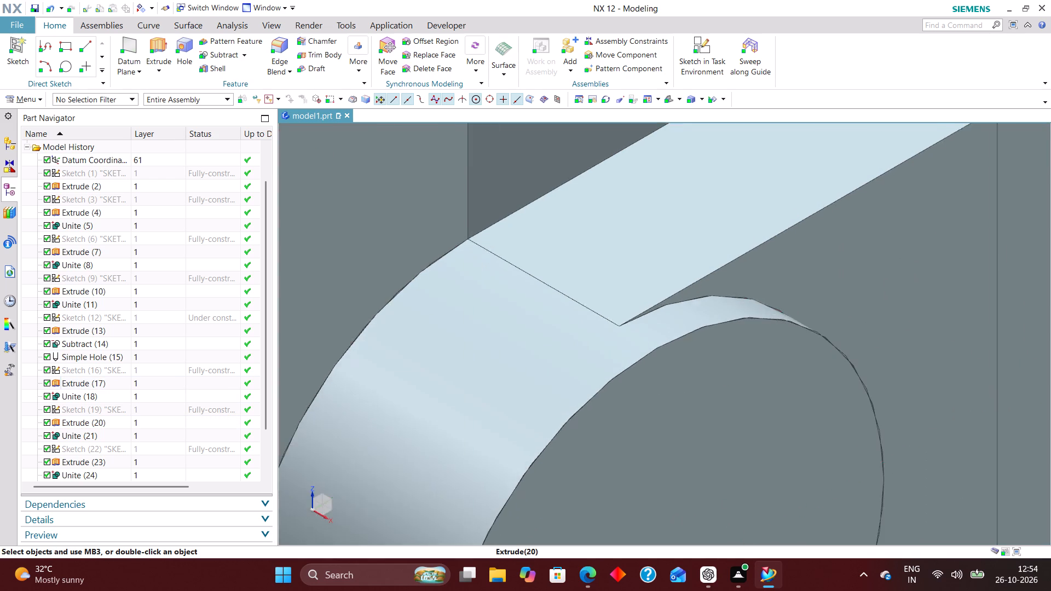
pyautogui.scroll(3, 602, 324)
pyautogui.scroll(-7, 555, 312)
pyautogui.moveTo(670, 398); pyautogui.dragTo(656, 367, button='middle')
pyautogui.scroll(1, 656, 367)
pyautogui.scroll(-2, 664, 386)
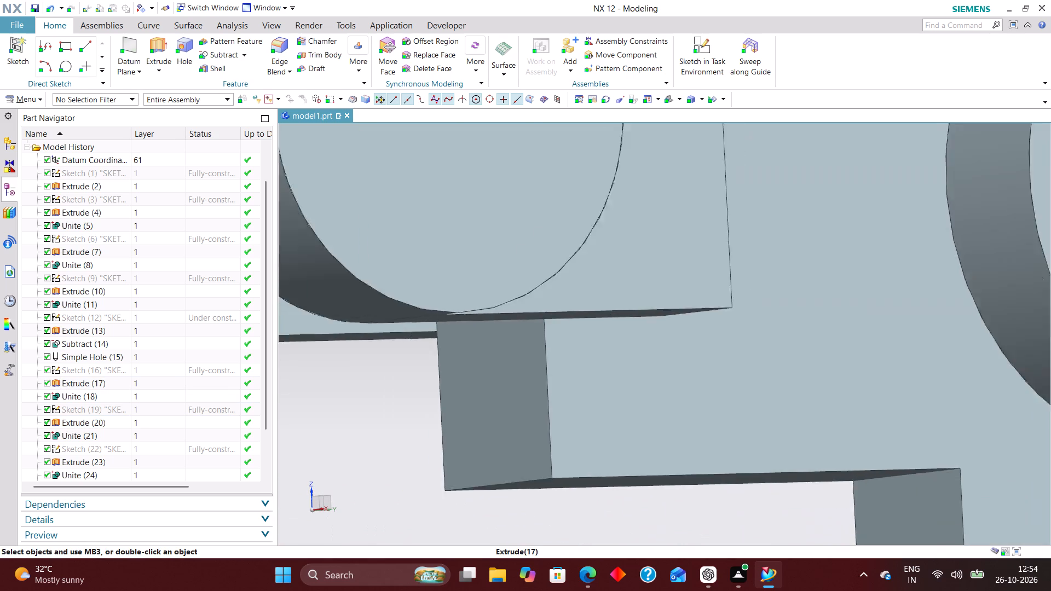
pyautogui.scroll(-5, 664, 387)
pyautogui.moveTo(739, 226); pyautogui.dragTo(675, 227, button='right')
pyautogui.scroll(8, 542, 269)
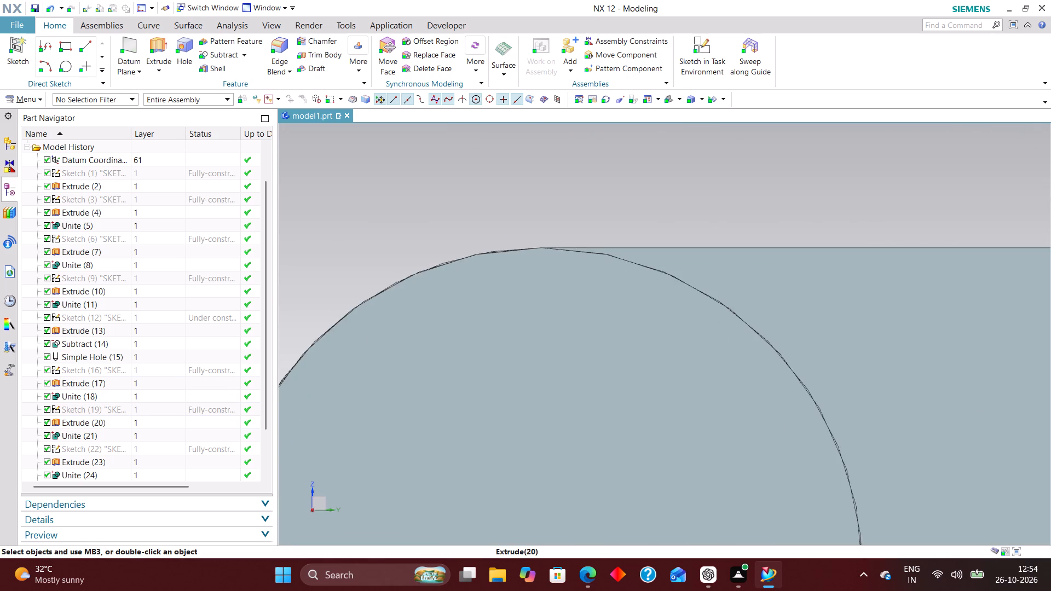
pyautogui.scroll(15, 497, 256)
pyautogui.scroll(-17, 518, 184)
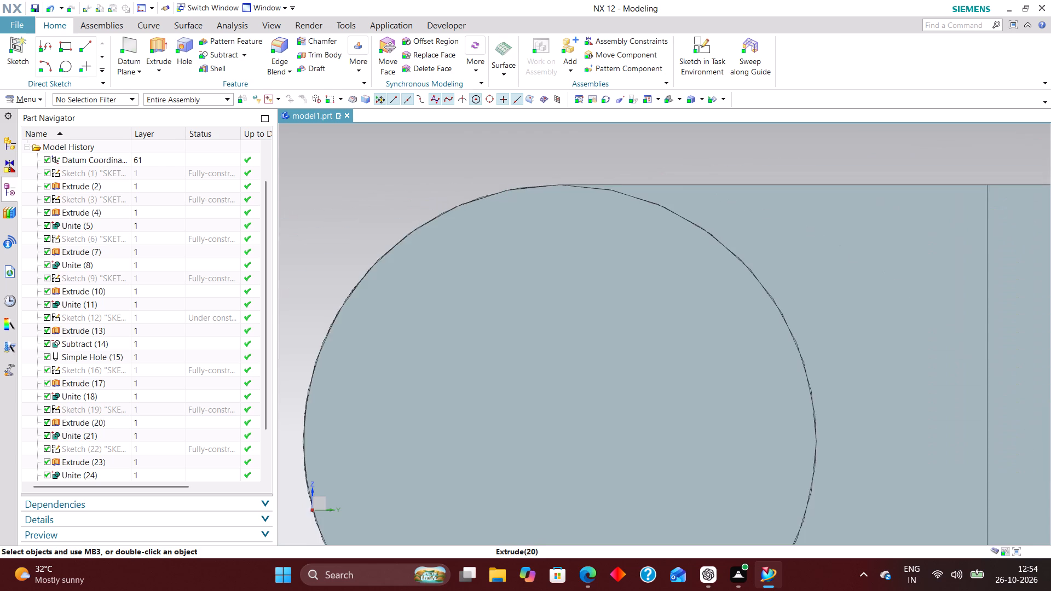
pyautogui.moveTo(523, 305); pyautogui.dragTo(534, 315, button='middle')
pyautogui.scroll(6, 636, 241)
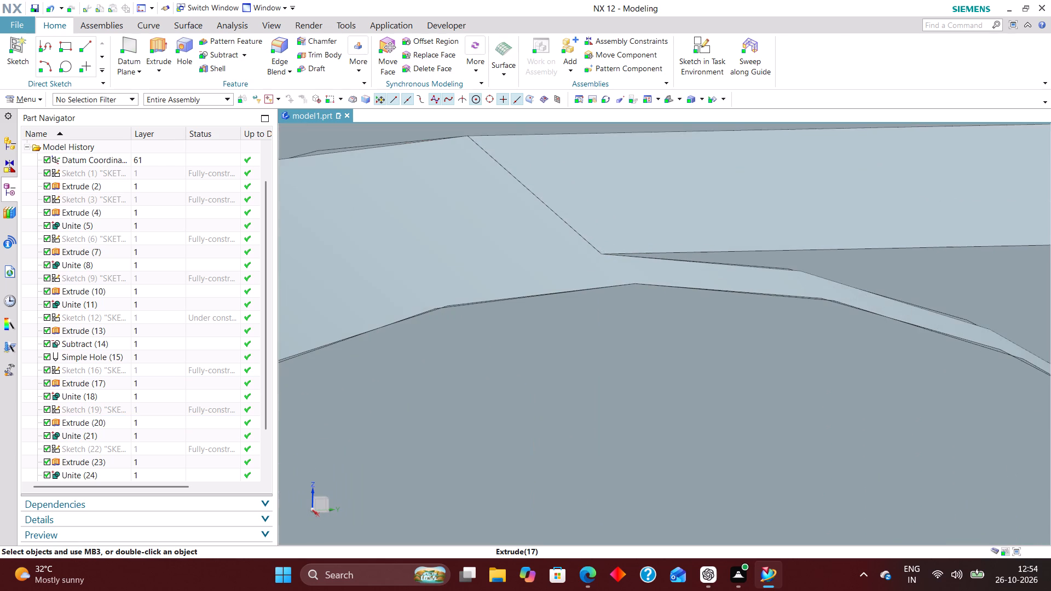
pyautogui.moveTo(723, 182); pyautogui.dragTo(640, 181, button='right')
pyautogui.click(438, 158)
pyautogui.scroll(-5, 518, 216)
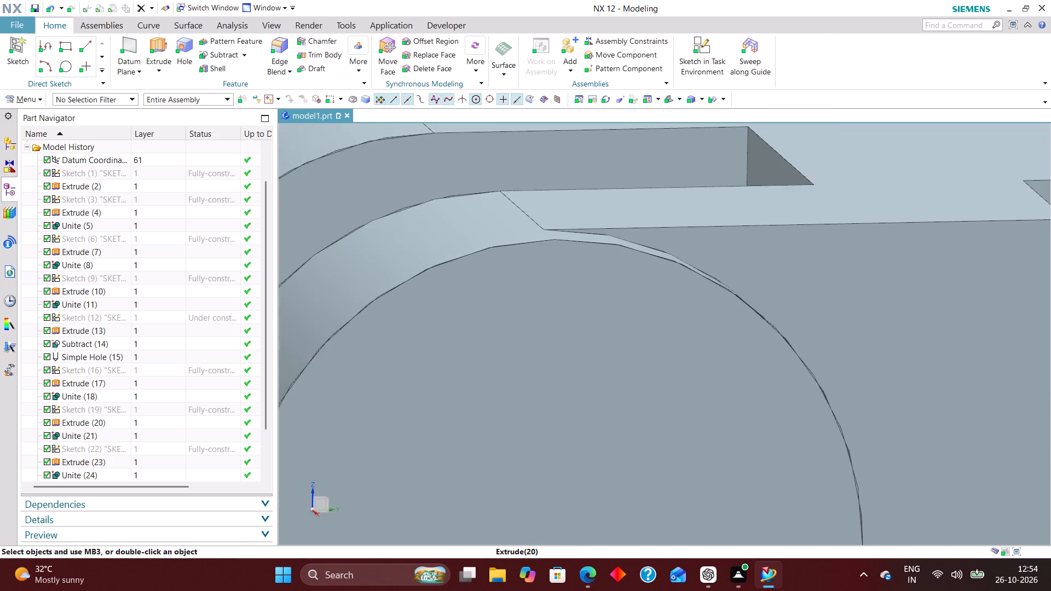
pyautogui.scroll(-2, 688, 248)
pyautogui.middleClick(686, 250)
pyautogui.scroll(1, 682, 250)
pyautogui.scroll(-3, 554, 264)
pyautogui.moveTo(830, 167); pyautogui.dragTo(752, 167, button='right')
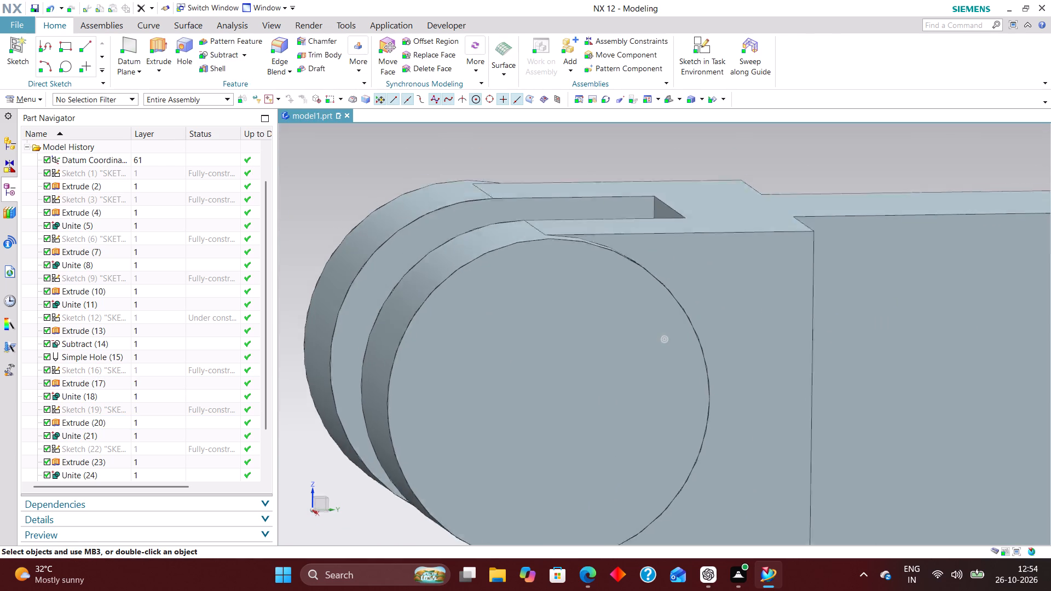
pyautogui.scroll(7, 521, 217)
pyautogui.scroll(6, 467, 177)
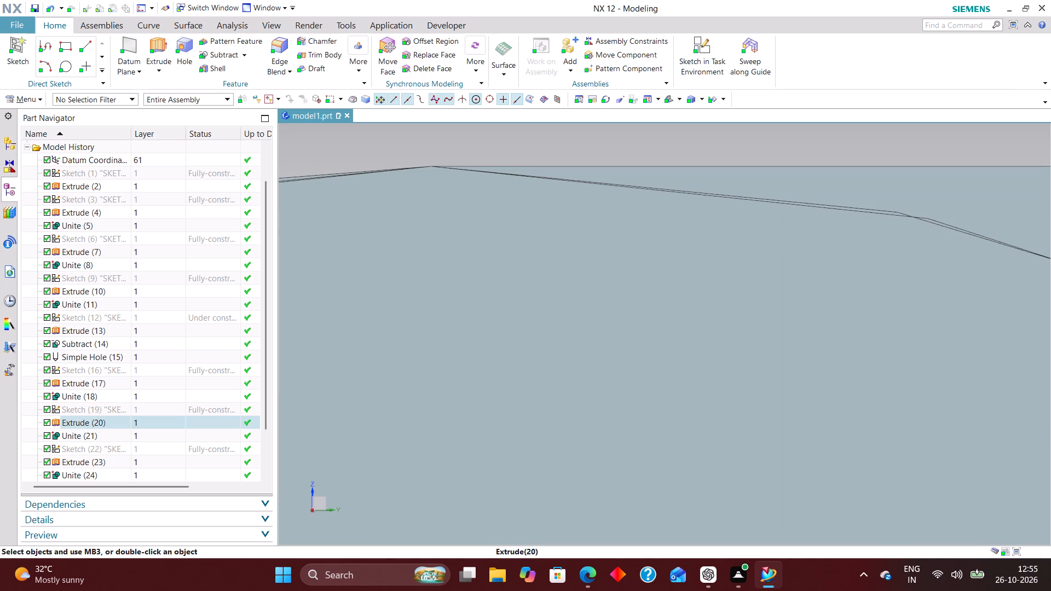
pyautogui.scroll(-10, 556, 248)
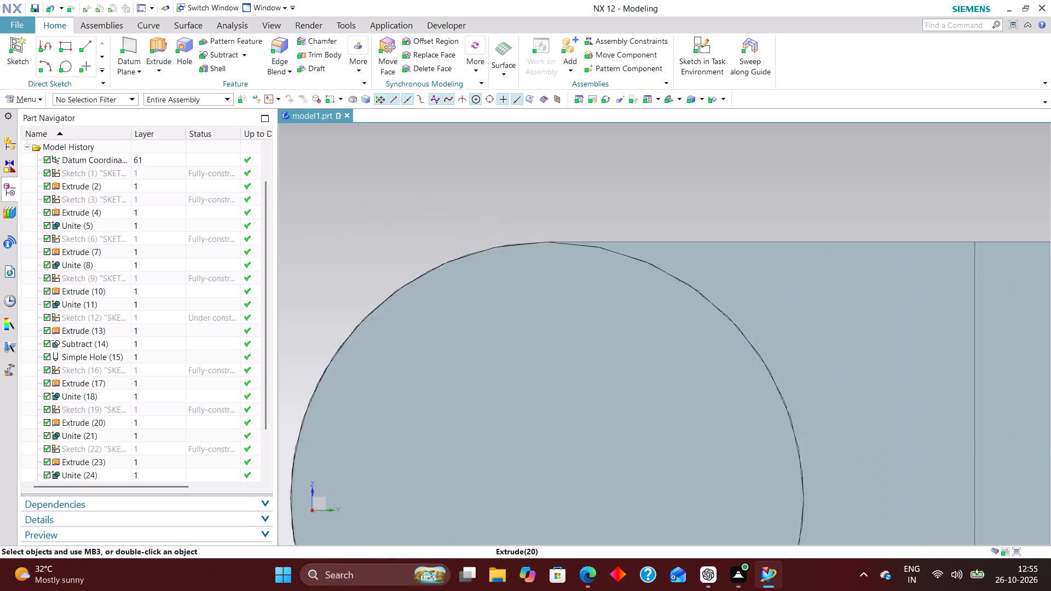
pyautogui.scroll(-2, 562, 251)
pyautogui.moveTo(570, 275); pyautogui.dragTo(573, 289, button='middle')
pyautogui.scroll(-3, 571, 252)
pyautogui.moveTo(581, 338); pyautogui.dragTo(602, 338, button='middle')
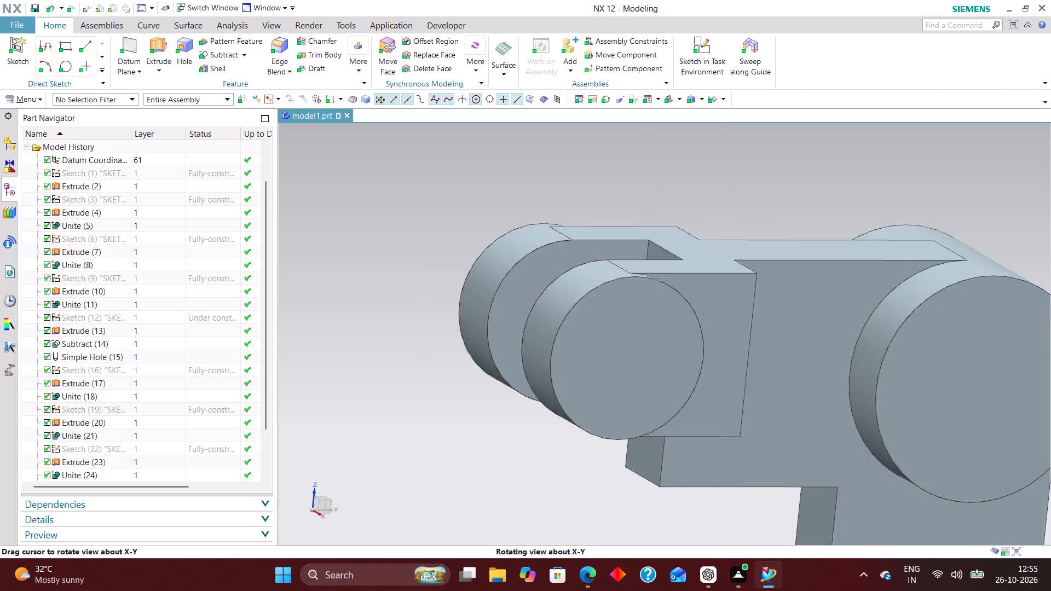
pyautogui.moveTo(602, 338); pyautogui.dragTo(614, 348, button='middle')
pyautogui.scroll(-4, 475, 248)
pyautogui.scroll(5, 597, 250)
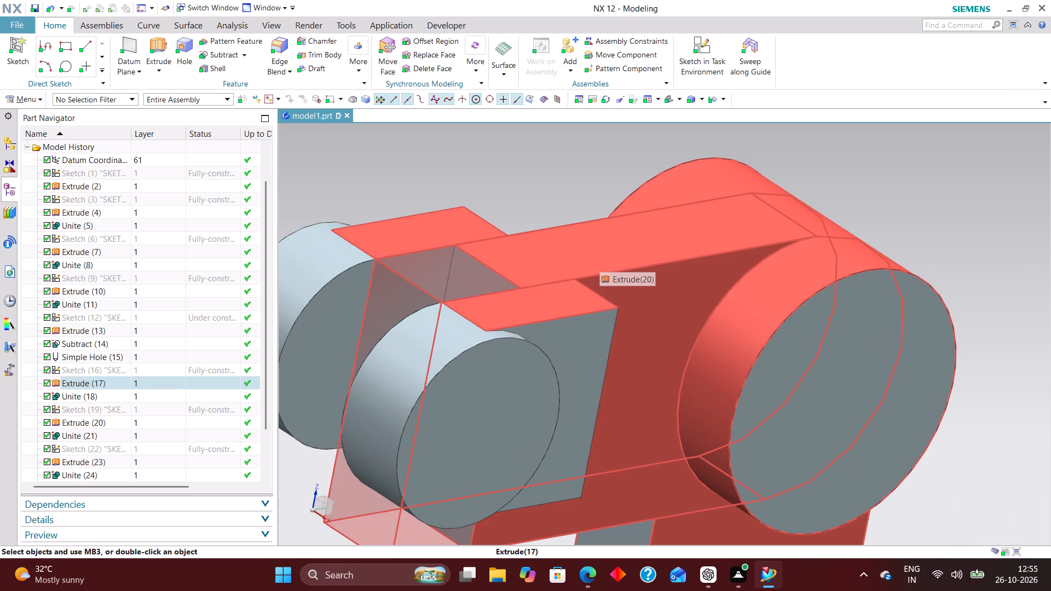
pyautogui.scroll(-1, 576, 245)
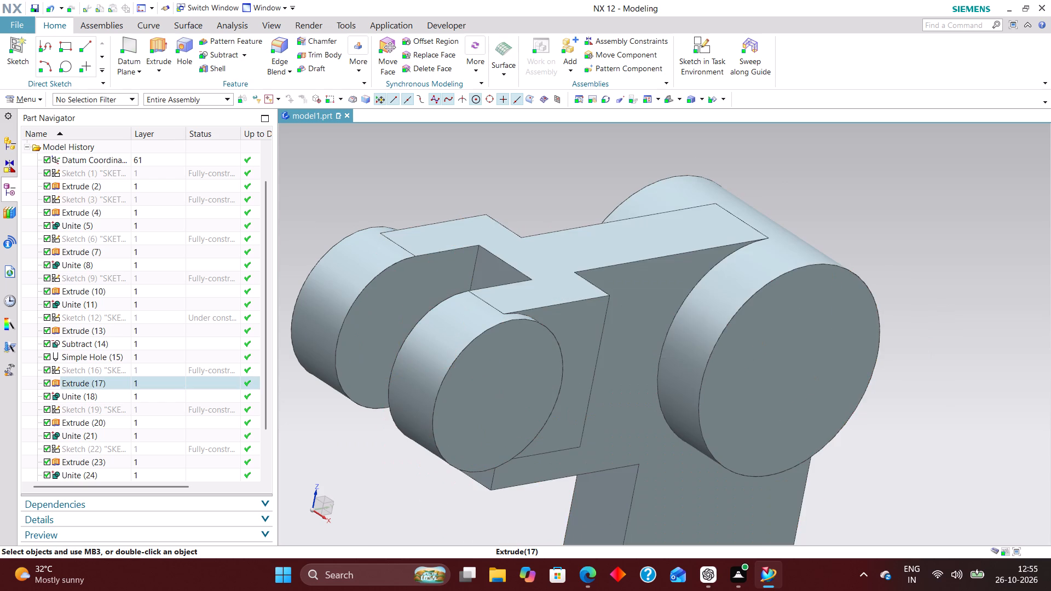
pyautogui.scroll(-2, 522, 218)
pyautogui.moveTo(617, 356); pyautogui.dragTo(608, 326, button='middle')
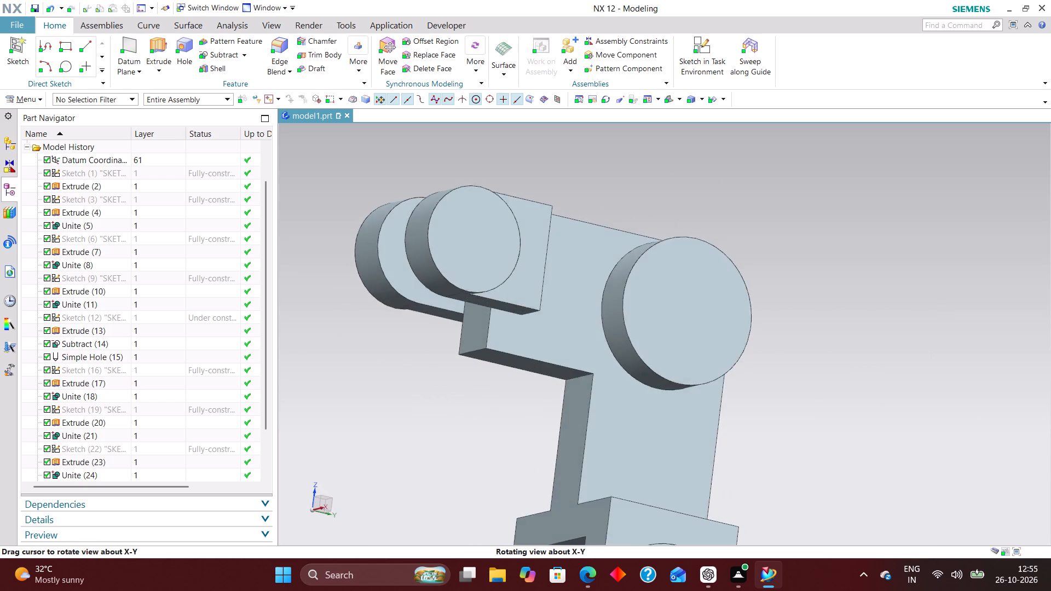
pyautogui.moveTo(608, 326); pyautogui.dragTo(613, 343, button='middle')
pyautogui.scroll(1, 610, 346)
pyautogui.press('End')
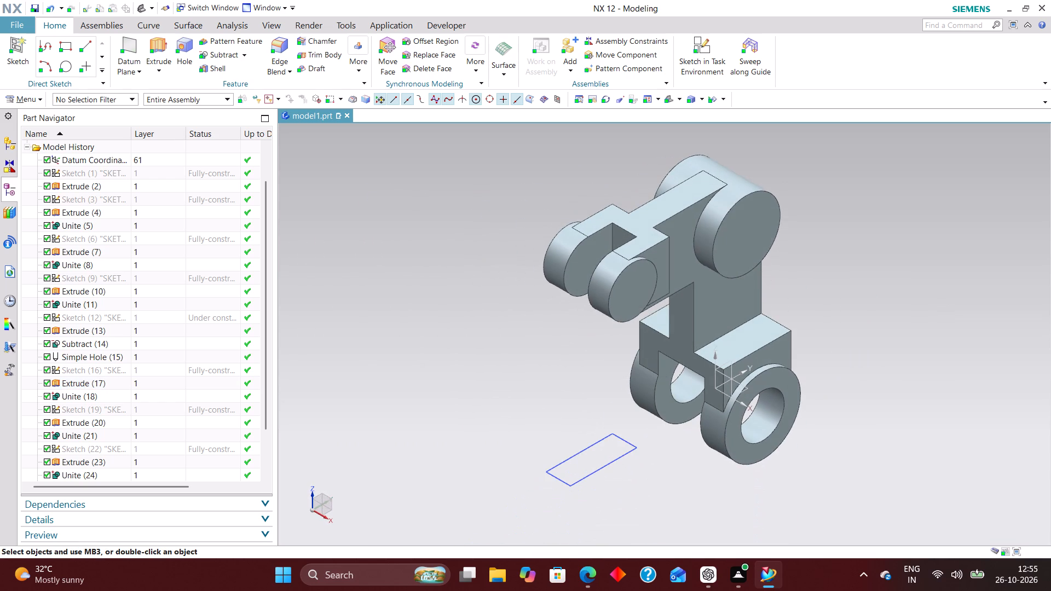
pyautogui.scroll(5, 676, 285)
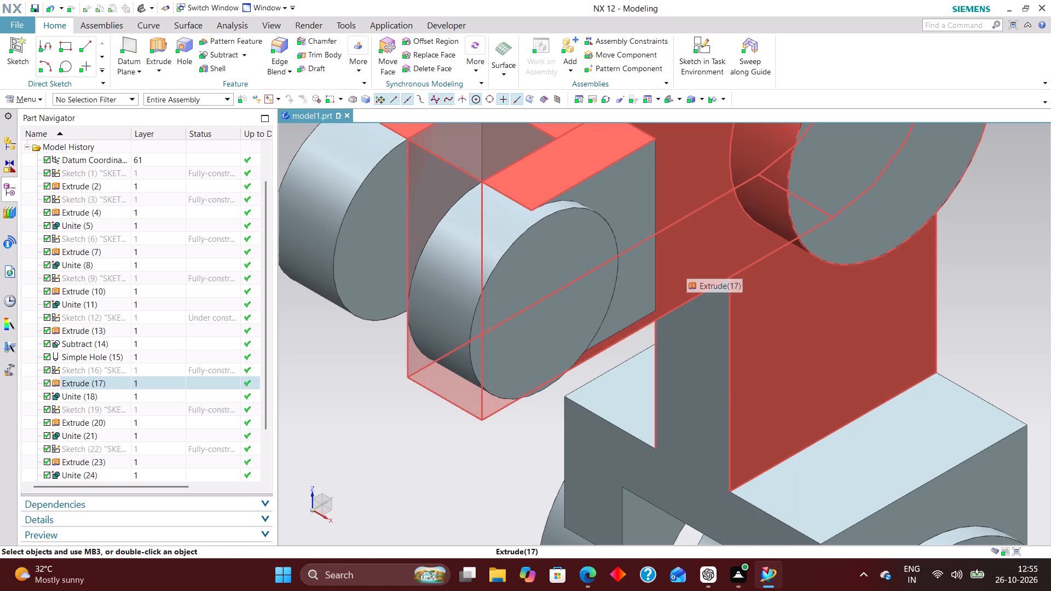
# Open the arm profile sketch, Sketch (16) "SKETCH_005", for editing.
pyautogui.click(106, 380)
pyautogui.click(117, 369)
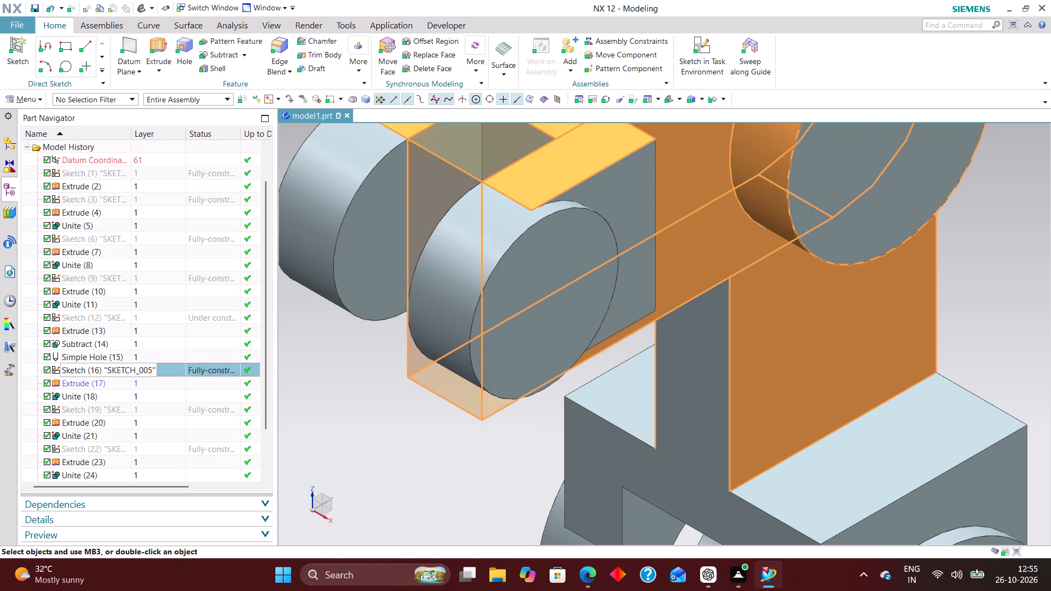
pyautogui.rightClick(117, 368)
pyautogui.click(163, 81)
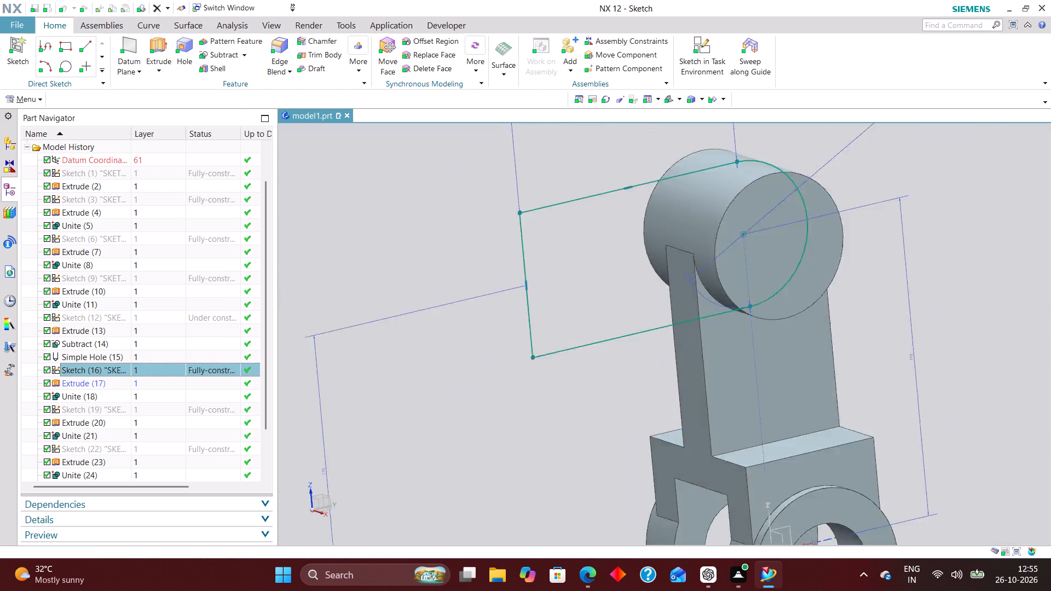
# Delete the lower horizontal line of the arm profile.
pyautogui.scroll(3, 623, 347)
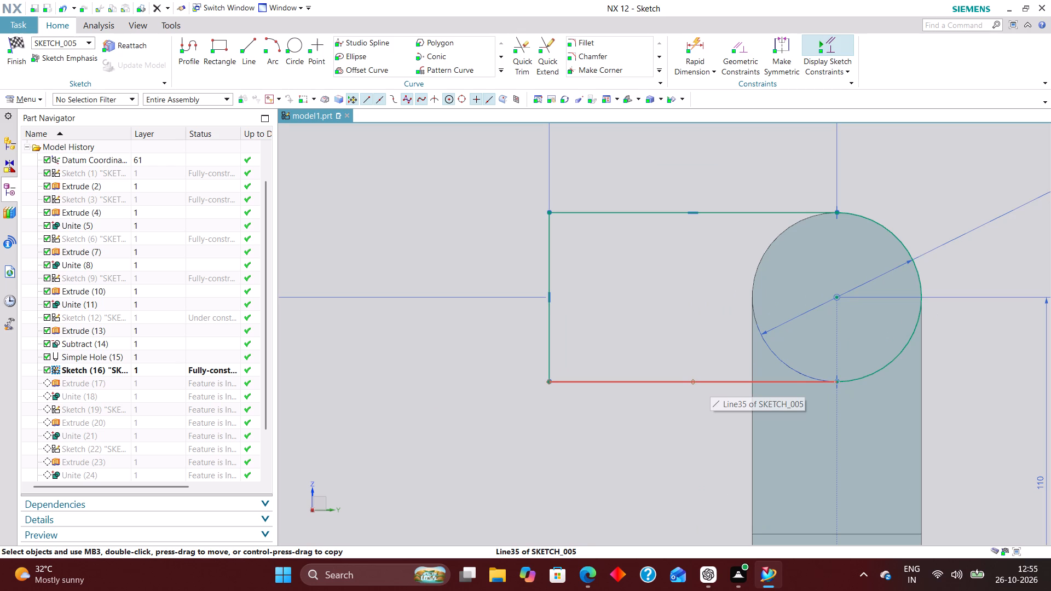
pyautogui.moveTo(721, 380); pyautogui.dragTo(633, 364, button='right')
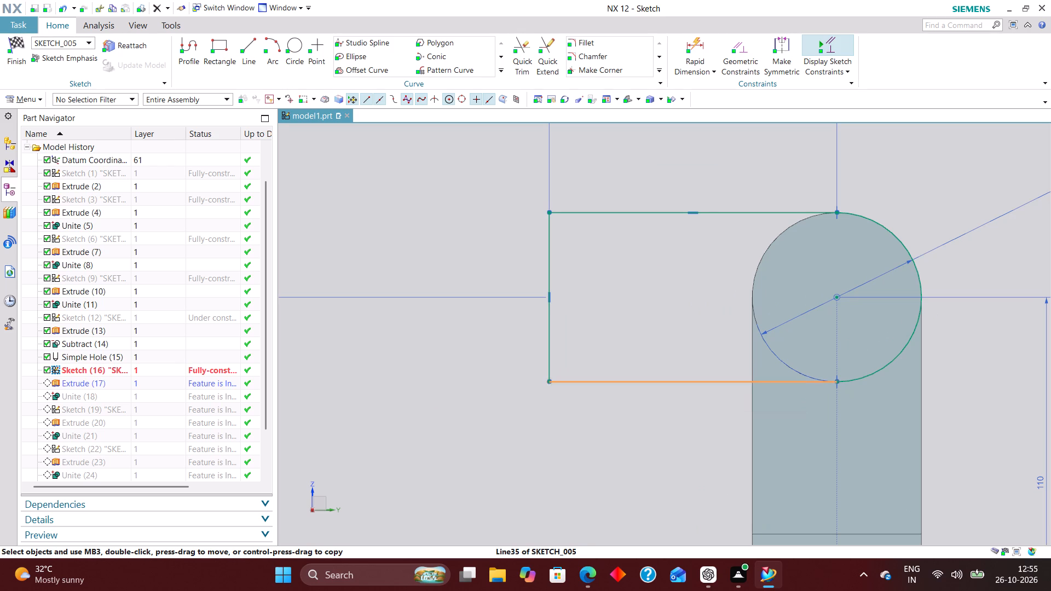
pyautogui.moveTo(633, 364); pyautogui.dragTo(604, 360, button='right')
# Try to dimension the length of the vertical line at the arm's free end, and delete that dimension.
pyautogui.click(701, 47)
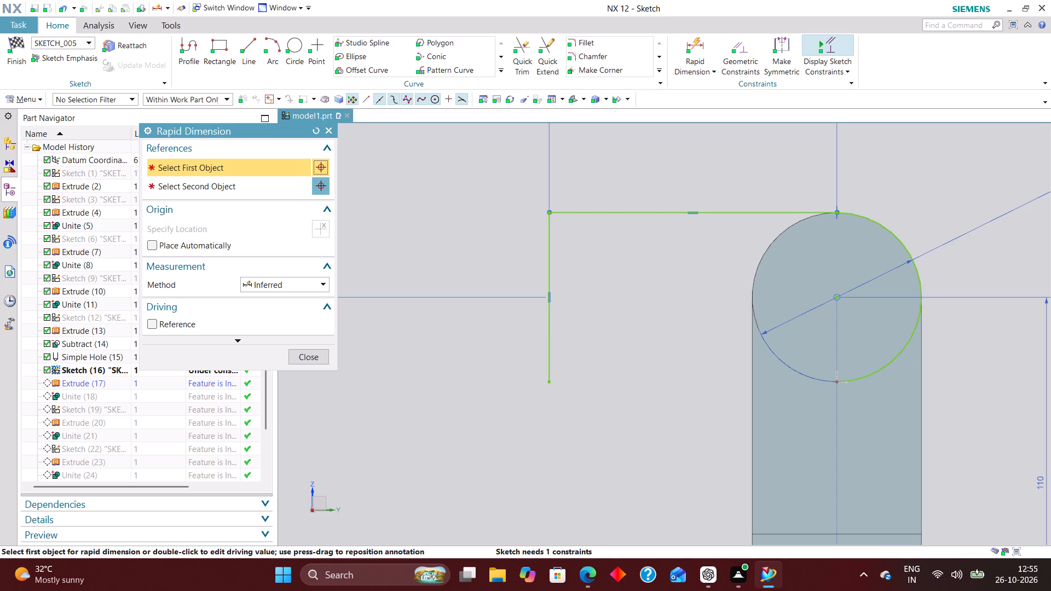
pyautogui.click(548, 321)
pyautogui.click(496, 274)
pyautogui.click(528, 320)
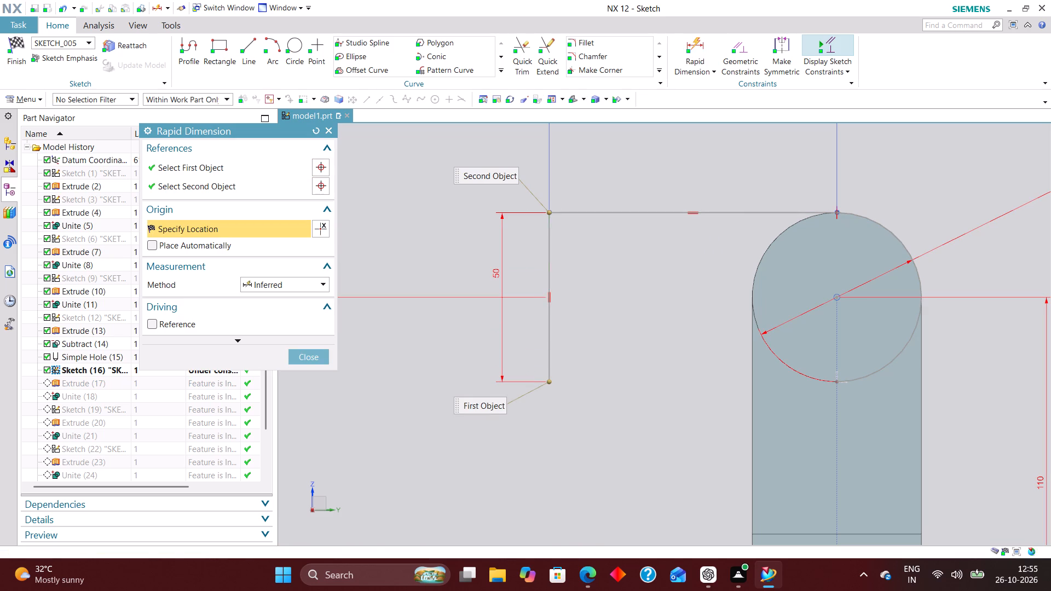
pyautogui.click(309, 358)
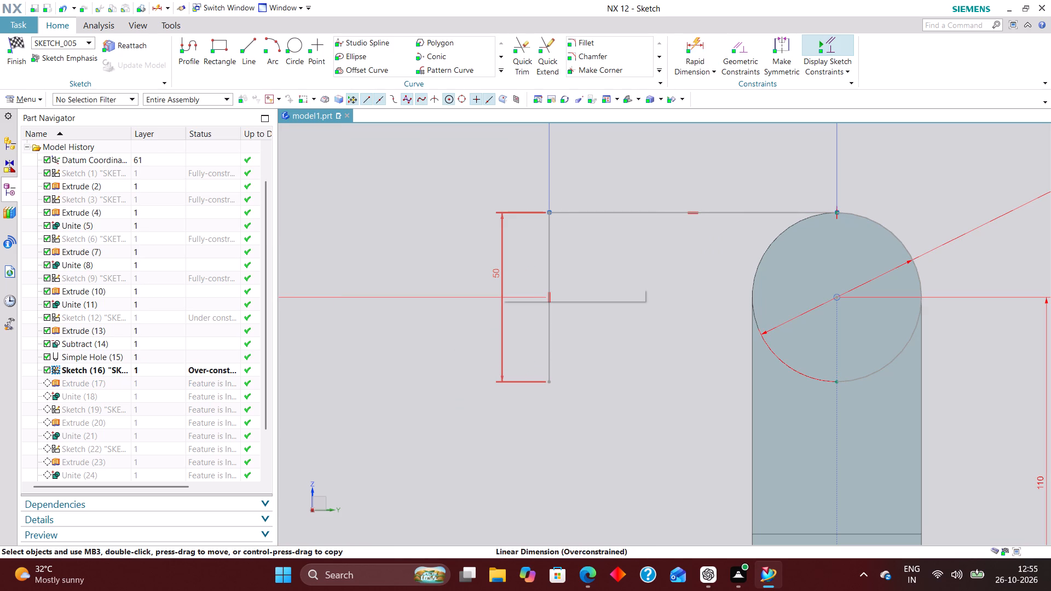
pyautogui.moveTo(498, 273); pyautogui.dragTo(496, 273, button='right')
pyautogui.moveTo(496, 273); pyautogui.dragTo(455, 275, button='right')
# Delete the vertical dimension that locates the midpoint of the arm profile's vertical end line.
pyautogui.scroll(-6, 555, 303)
pyautogui.moveTo(486, 341); pyautogui.dragTo(449, 341, button='right')
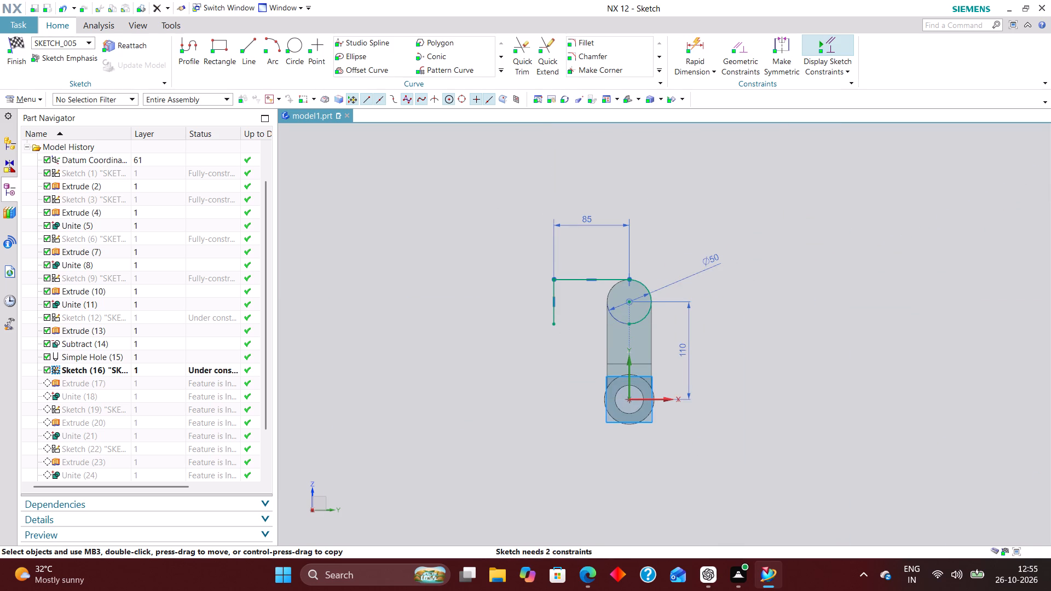
# Dimension the vertical end line of the arm profile and set its length to 36 mm.
pyautogui.click(698, 38)
pyautogui.scroll(4, 576, 293)
pyautogui.click(519, 335)
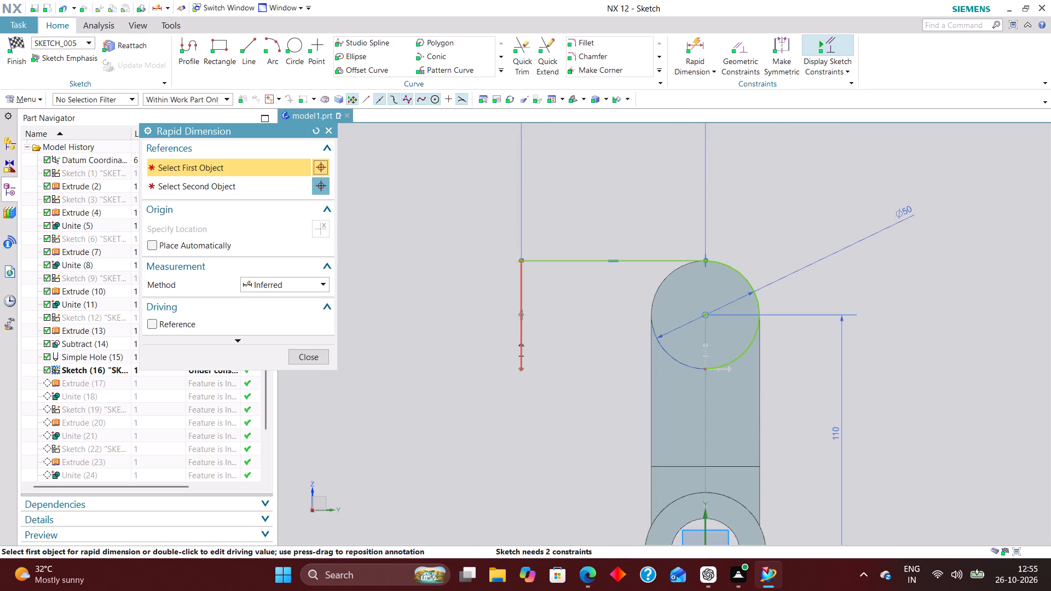
pyautogui.click(470, 306)
pyautogui.write('36')
pyautogui.press('Return')
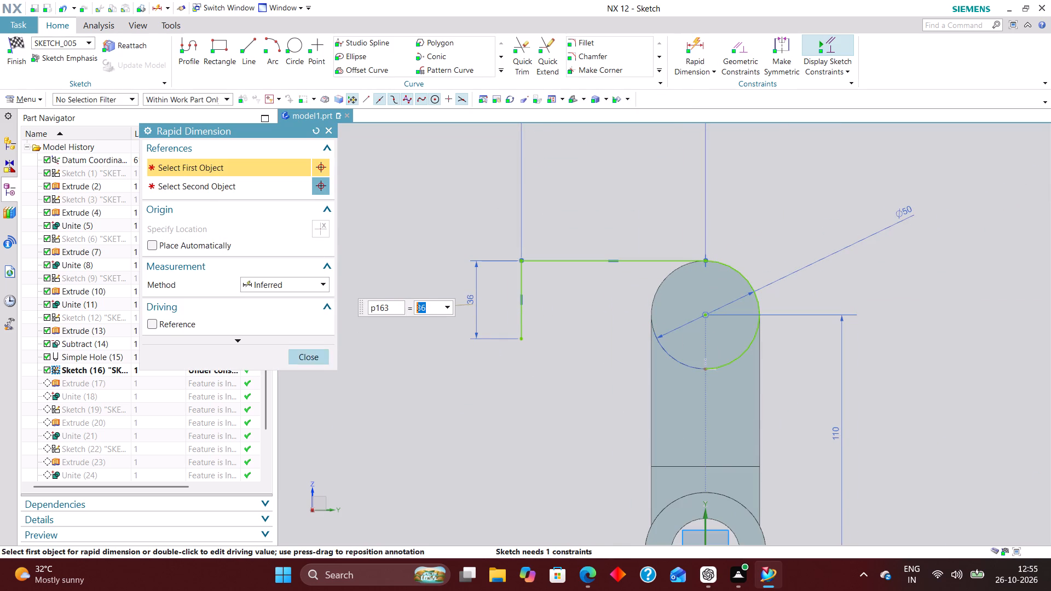
pyautogui.click(309, 360)
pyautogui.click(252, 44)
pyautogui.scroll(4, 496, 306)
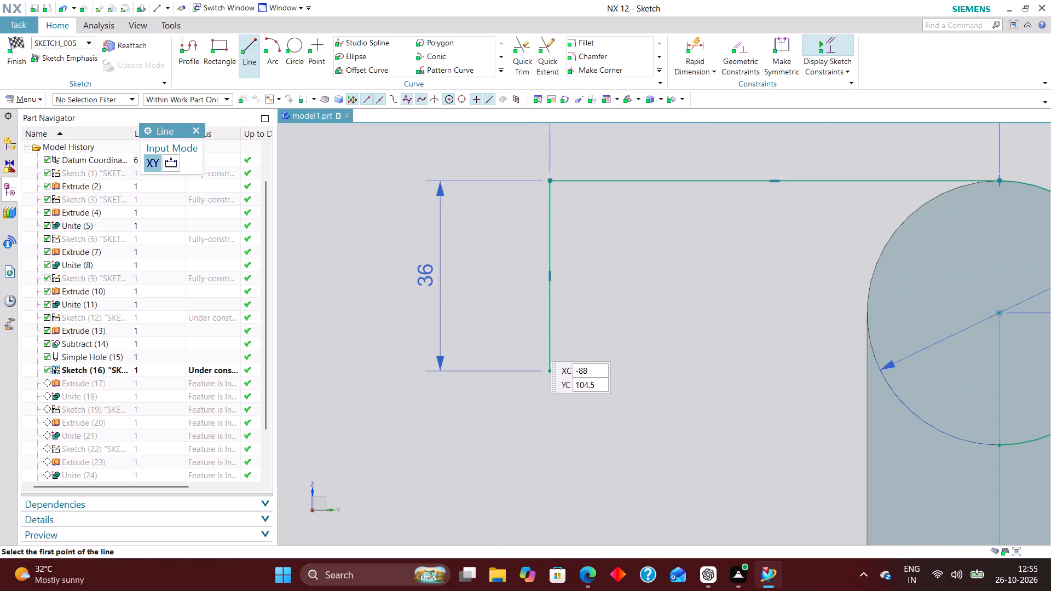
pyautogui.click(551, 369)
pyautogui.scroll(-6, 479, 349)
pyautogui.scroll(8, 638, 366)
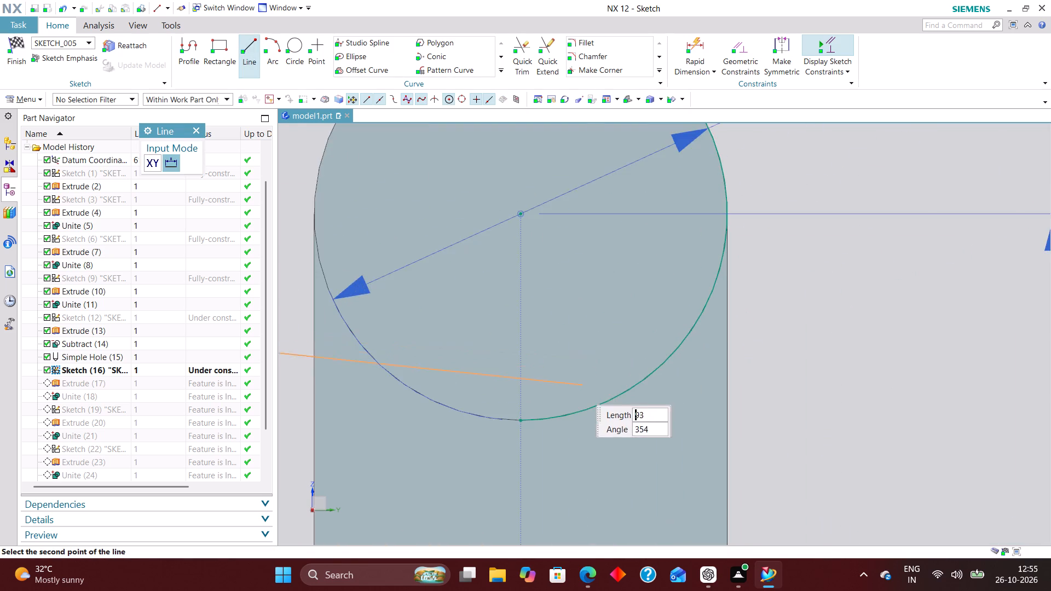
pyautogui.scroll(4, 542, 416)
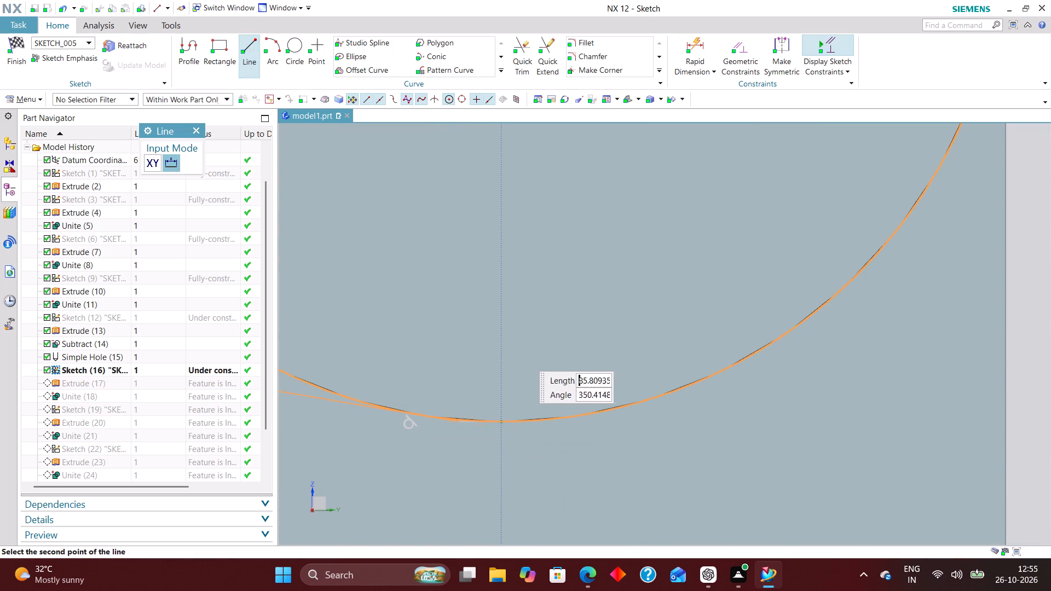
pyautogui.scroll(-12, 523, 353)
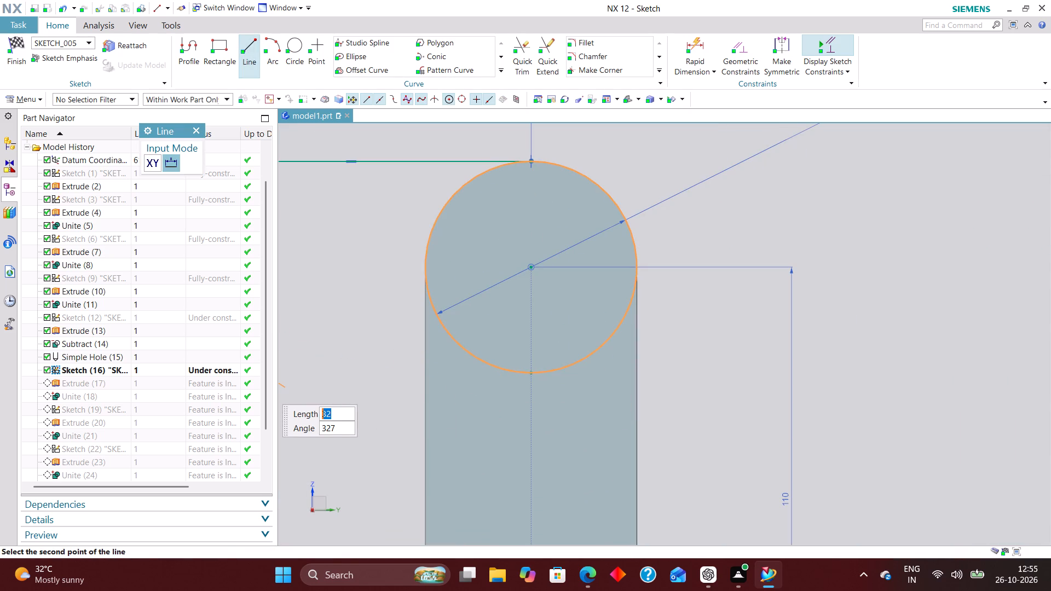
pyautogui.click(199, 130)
# Hide the solid body behind the arm profile sketch.
pyautogui.moveTo(517, 224); pyautogui.dragTo(515, 279, button='right')
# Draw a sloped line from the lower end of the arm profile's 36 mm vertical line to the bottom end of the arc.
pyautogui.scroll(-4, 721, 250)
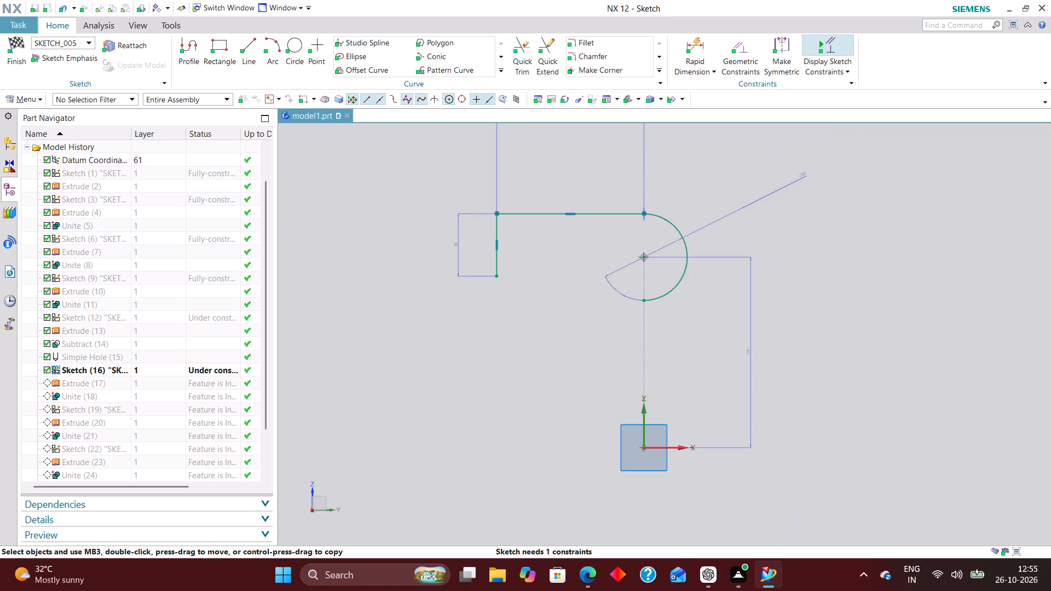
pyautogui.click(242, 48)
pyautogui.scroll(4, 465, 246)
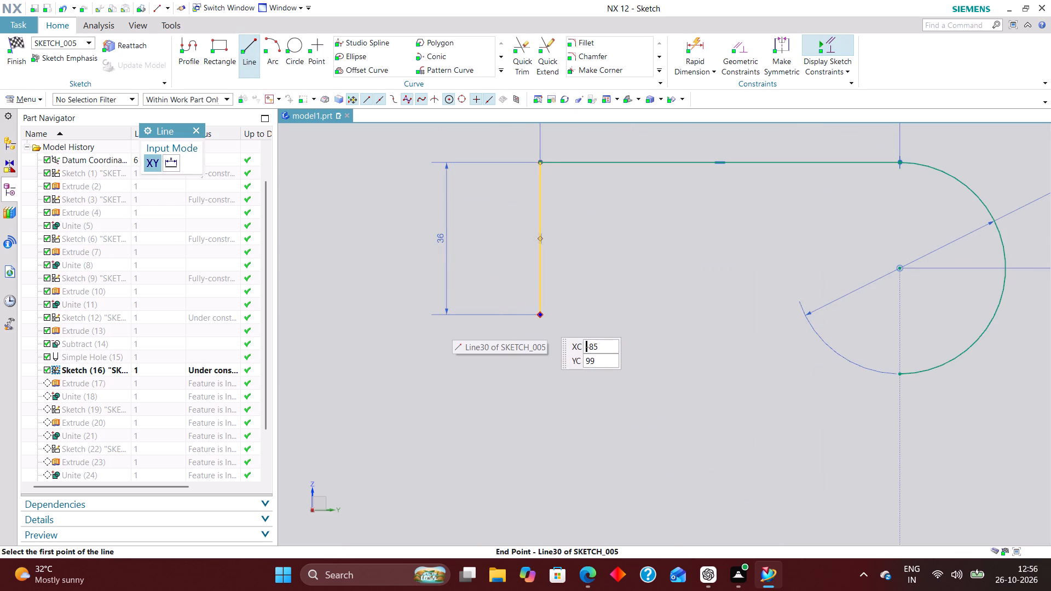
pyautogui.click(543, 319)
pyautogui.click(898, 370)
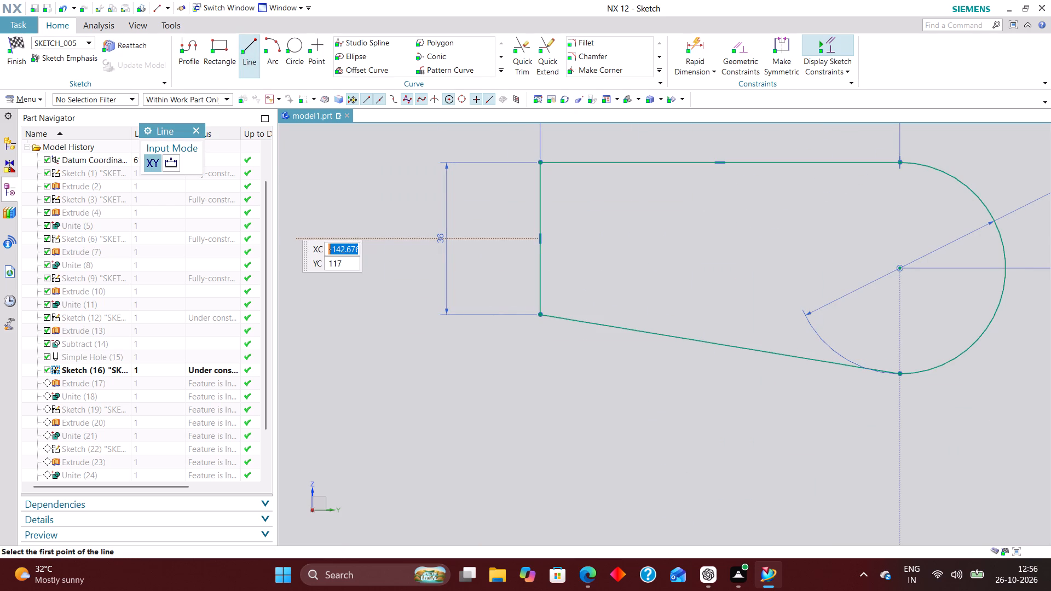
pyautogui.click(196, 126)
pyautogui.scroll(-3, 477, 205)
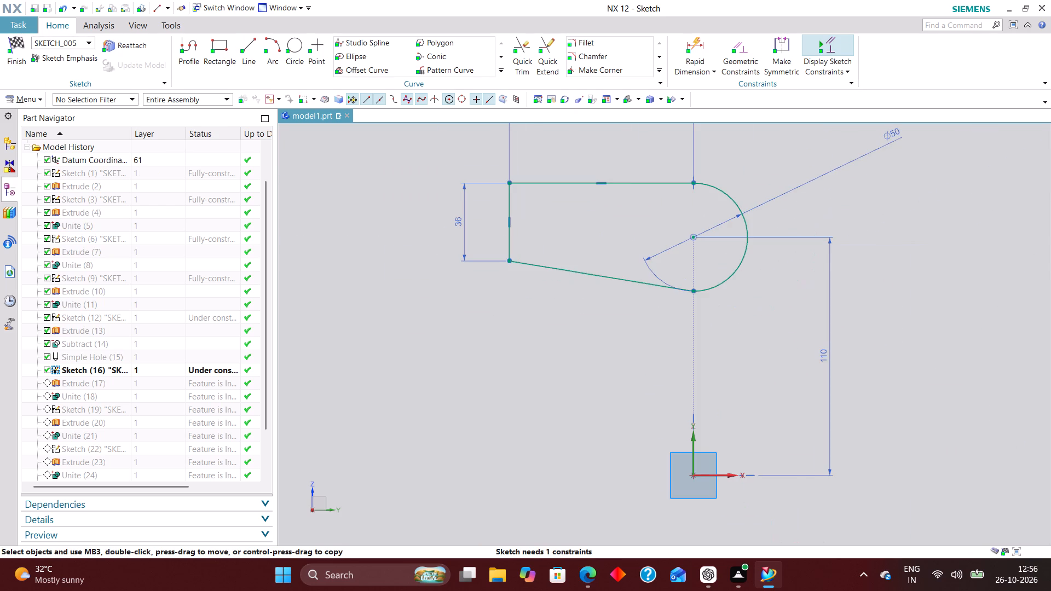
# Show the solid body behind the arm profile again and finish the sketch.
pyautogui.rightClick(146, 356)
pyautogui.click(164, 362)
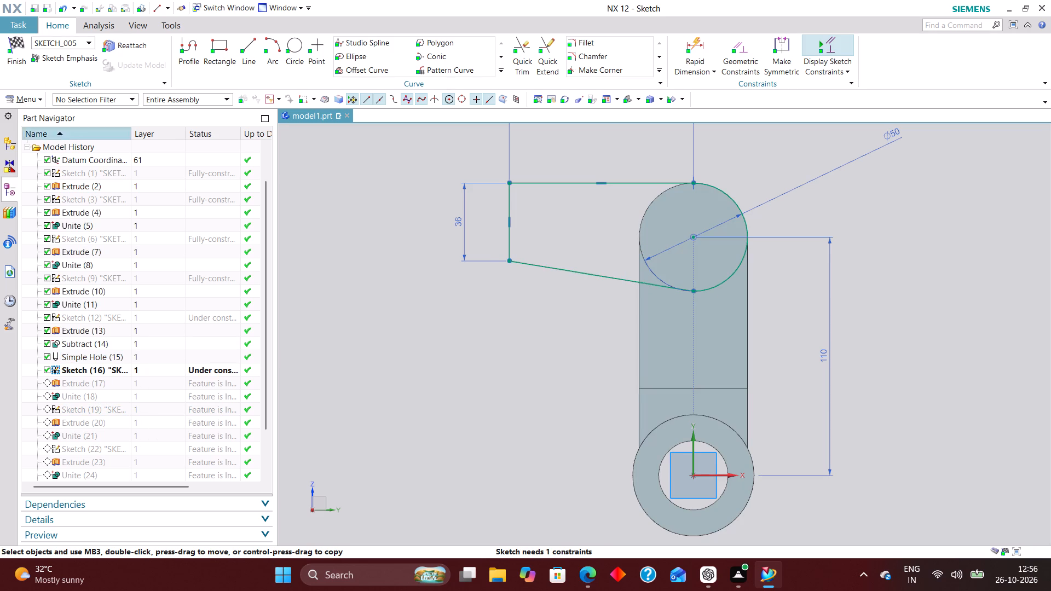
pyautogui.click(16, 36)
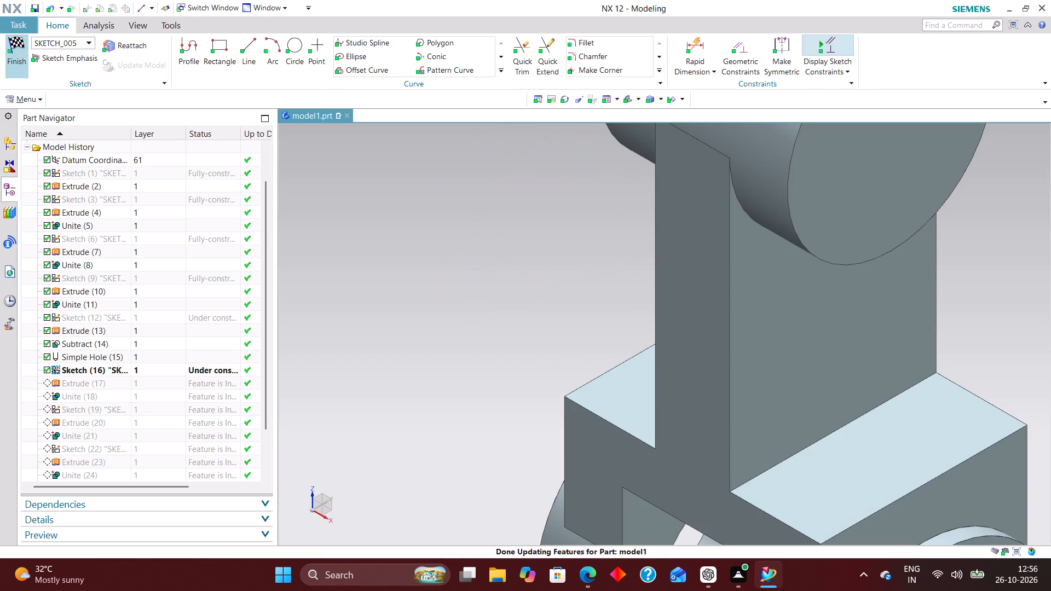
# Examine the updated bracket's arm and bosses from several viewing angles.
pyautogui.scroll(-5, 527, 229)
pyautogui.scroll(3, 579, 251)
pyautogui.moveTo(909, 272); pyautogui.dragTo(920, 273, button='middle')
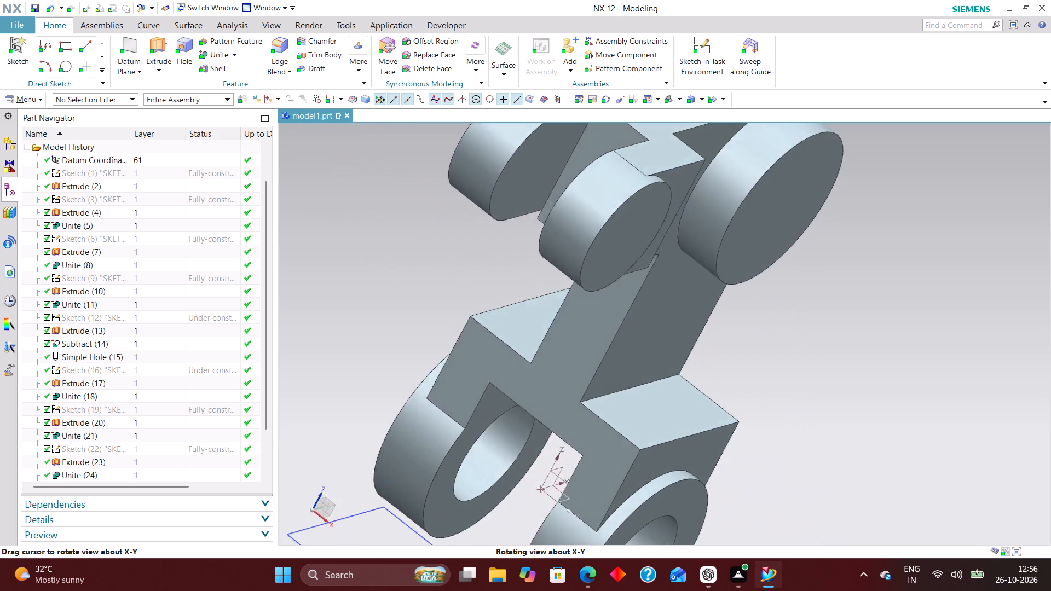
pyautogui.moveTo(920, 273); pyautogui.dragTo(952, 215, button='middle')
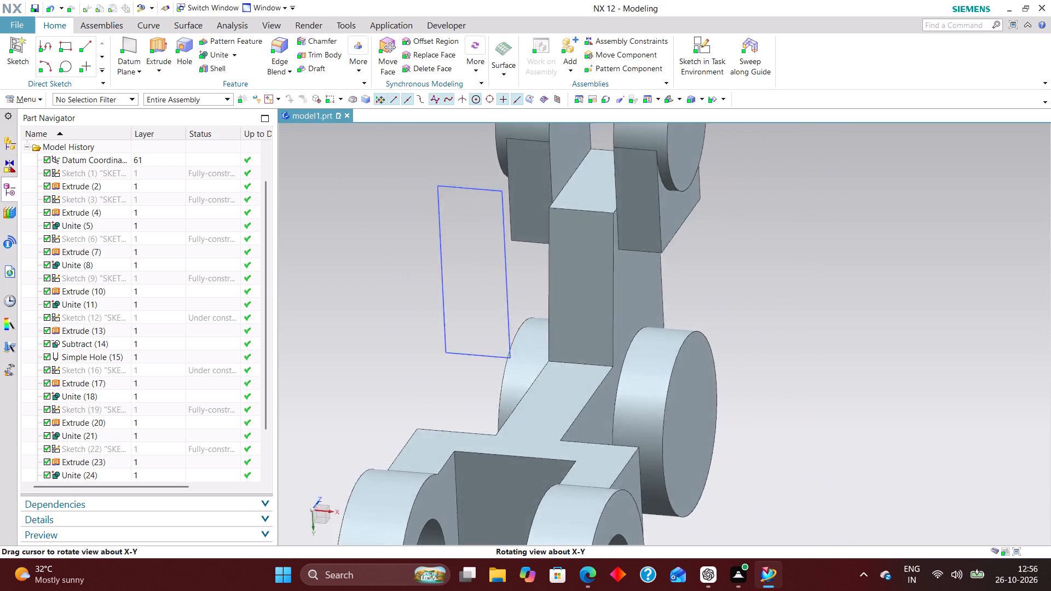
pyautogui.moveTo(952, 215); pyautogui.dragTo(887, 233, button='middle')
pyautogui.middleClick(876, 223)
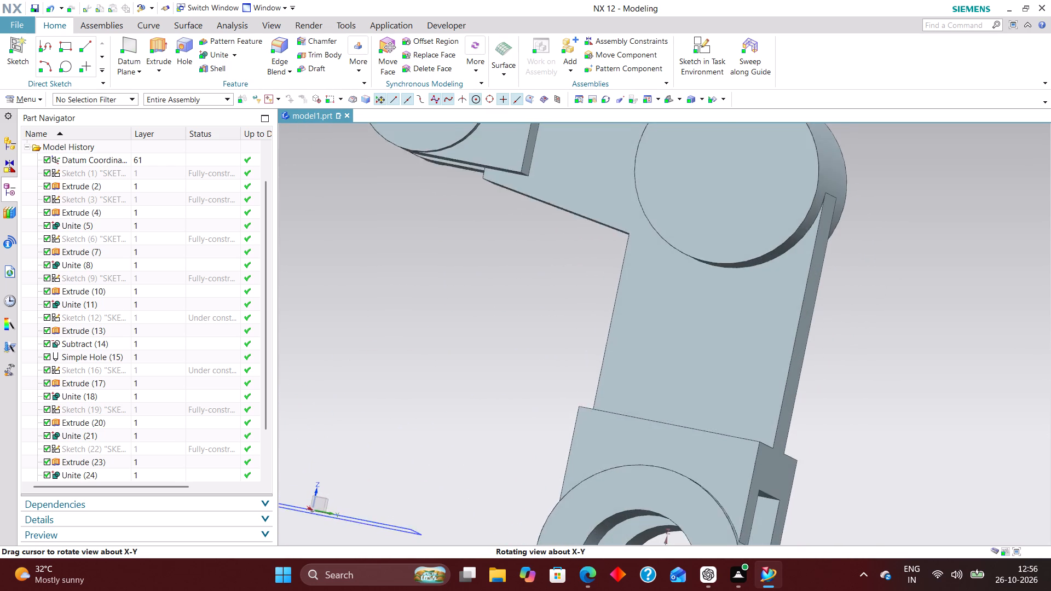
pyautogui.moveTo(880, 219); pyautogui.dragTo(885, 230, button='middle')
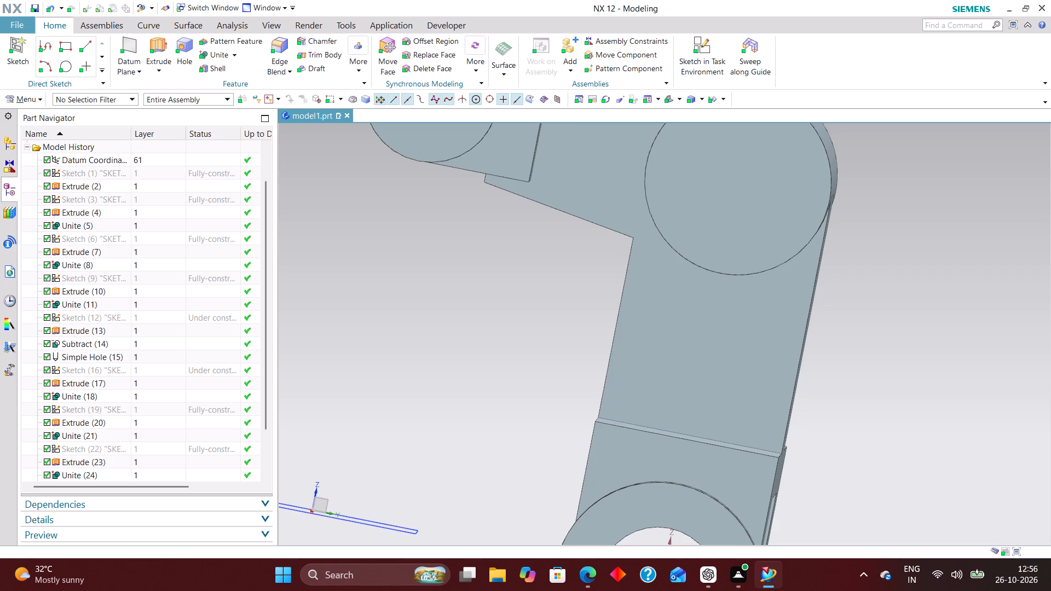
pyautogui.scroll(-1, 879, 256)
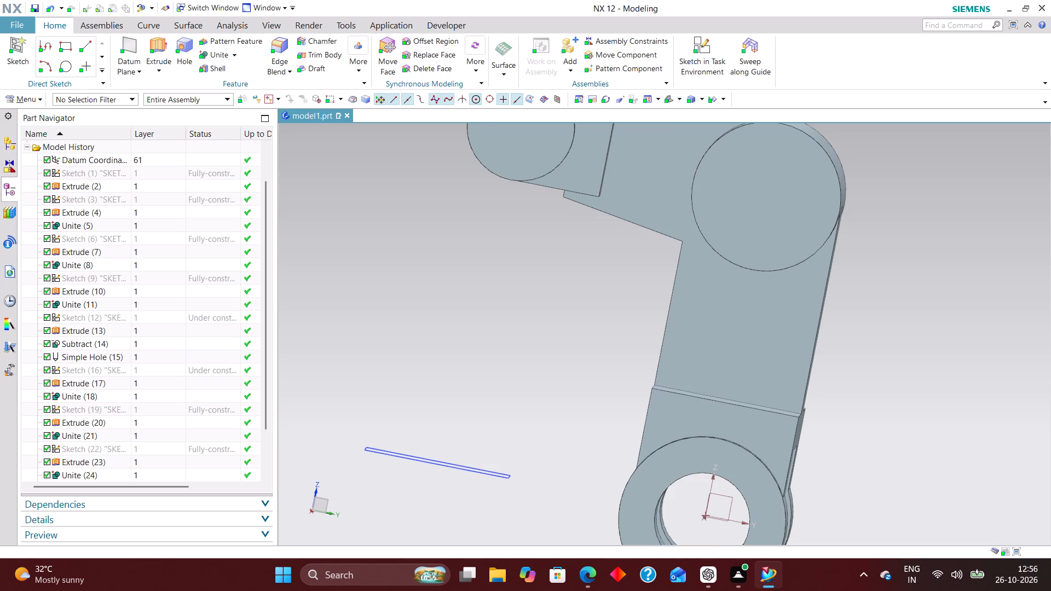
# Reopen the arm profile sketch, Sketch (16), with rollback and delete its sloped lower line.
pyautogui.click(123, 372)
pyautogui.rightClick(123, 371)
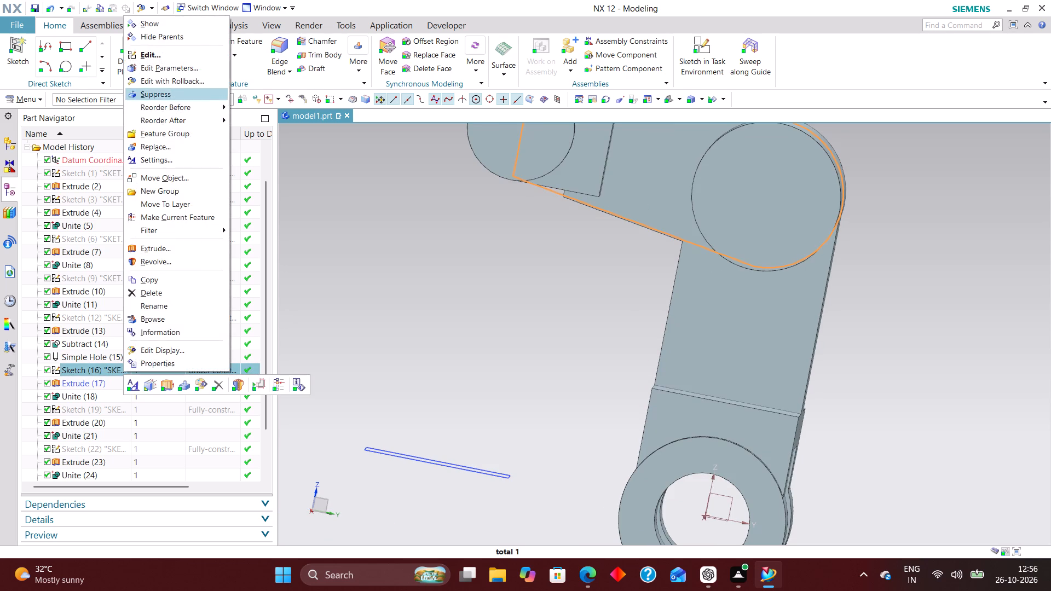
pyautogui.click(176, 79)
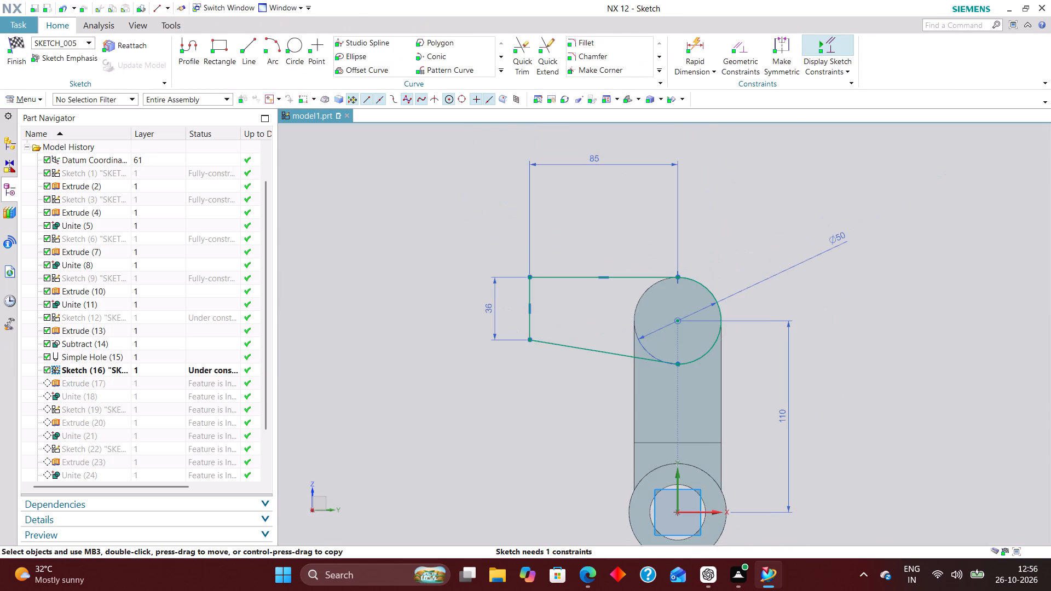
pyautogui.scroll(2, 544, 347)
pyautogui.scroll(3, 661, 362)
pyautogui.scroll(-2, 604, 327)
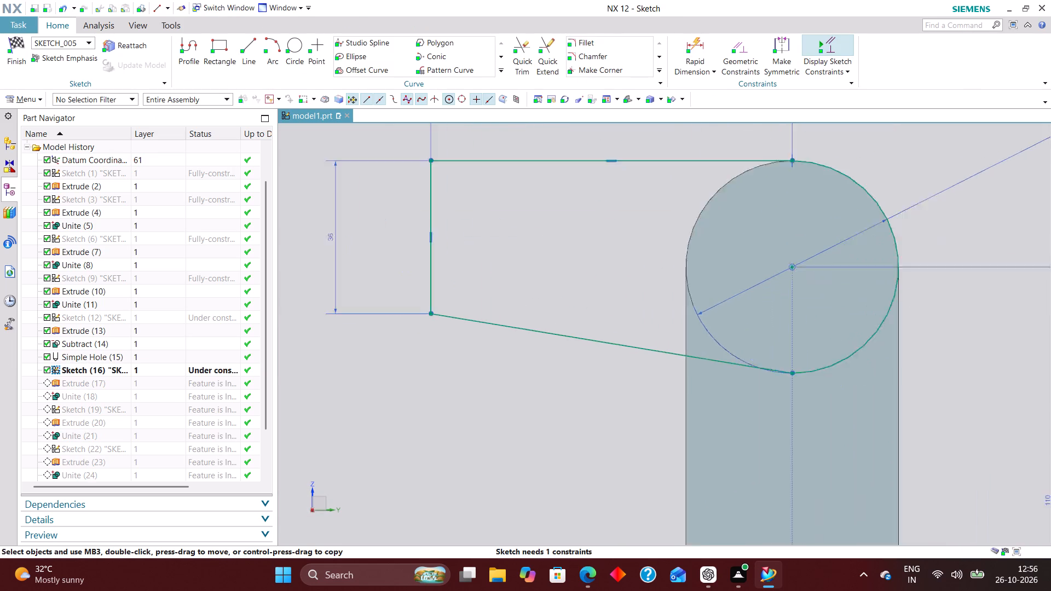
pyautogui.scroll(-1, 604, 327)
pyautogui.moveTo(644, 342); pyautogui.dragTo(573, 346, button='right')
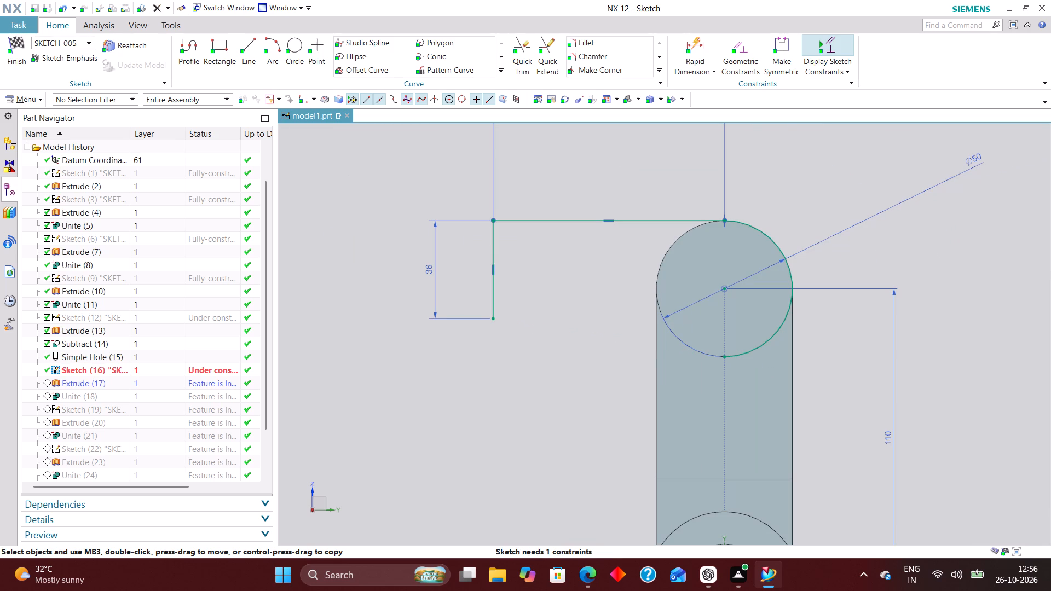
# Draw a horizontal line from the lower end of the 36 mm vertical line across the circular boss to beyond the arc.
pyautogui.click(252, 49)
pyautogui.click(492, 322)
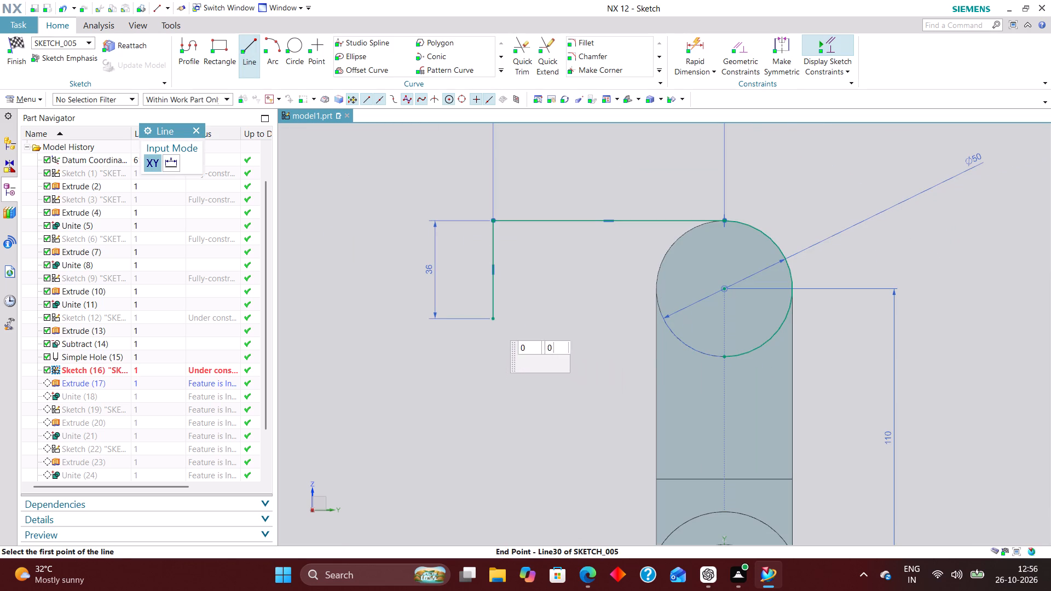
pyautogui.click(837, 323)
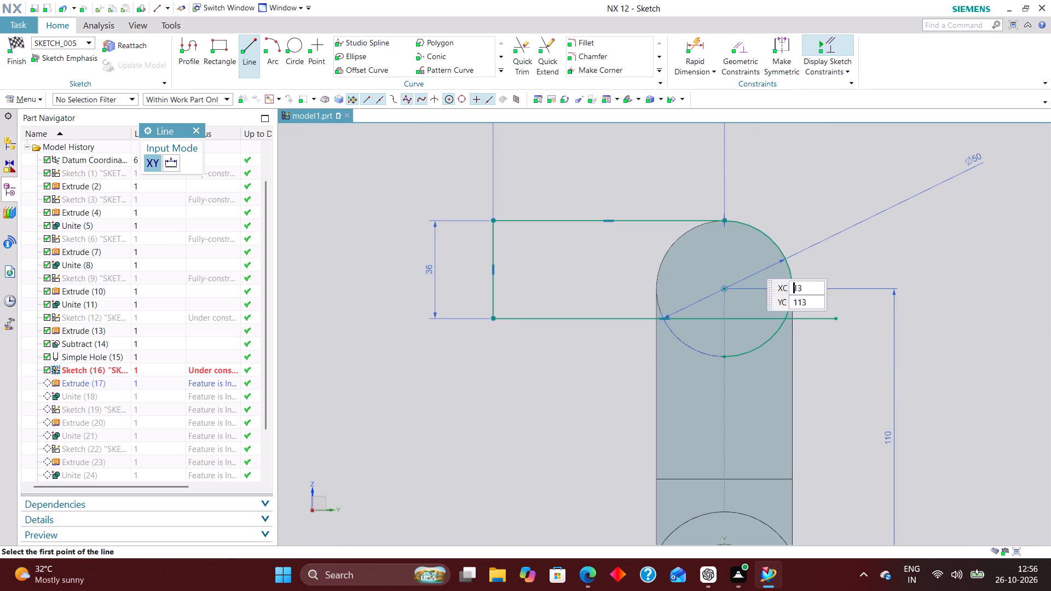
# Trim the arc below the horizontal line and the line's overhang beyond the arc, and finish the sketch.
pyautogui.click(518, 53)
pyautogui.scroll(2, 748, 368)
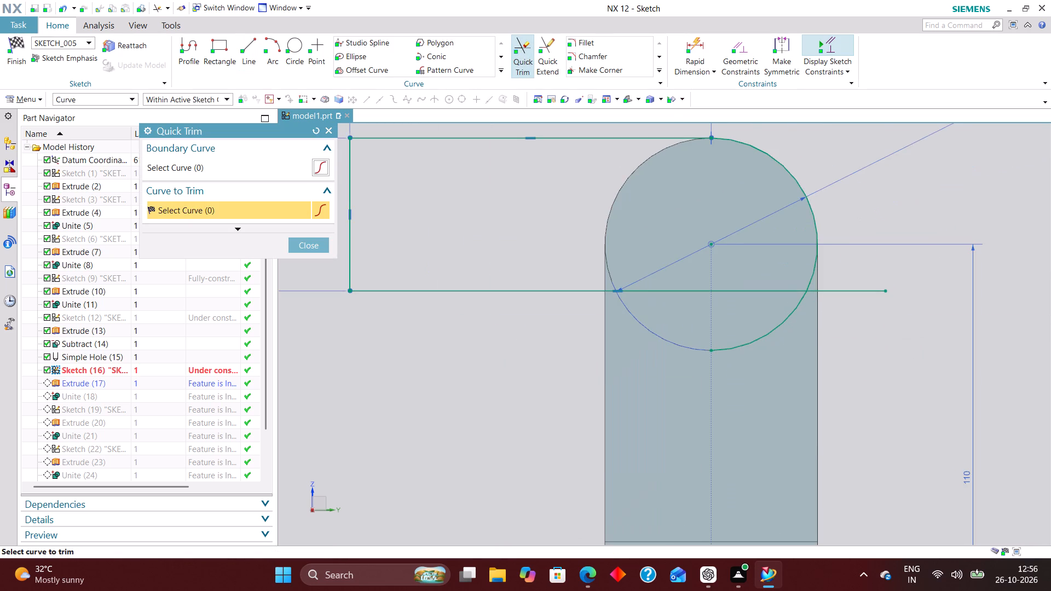
pyautogui.click(720, 349)
pyautogui.scroll(5, 810, 292)
pyautogui.click(811, 286)
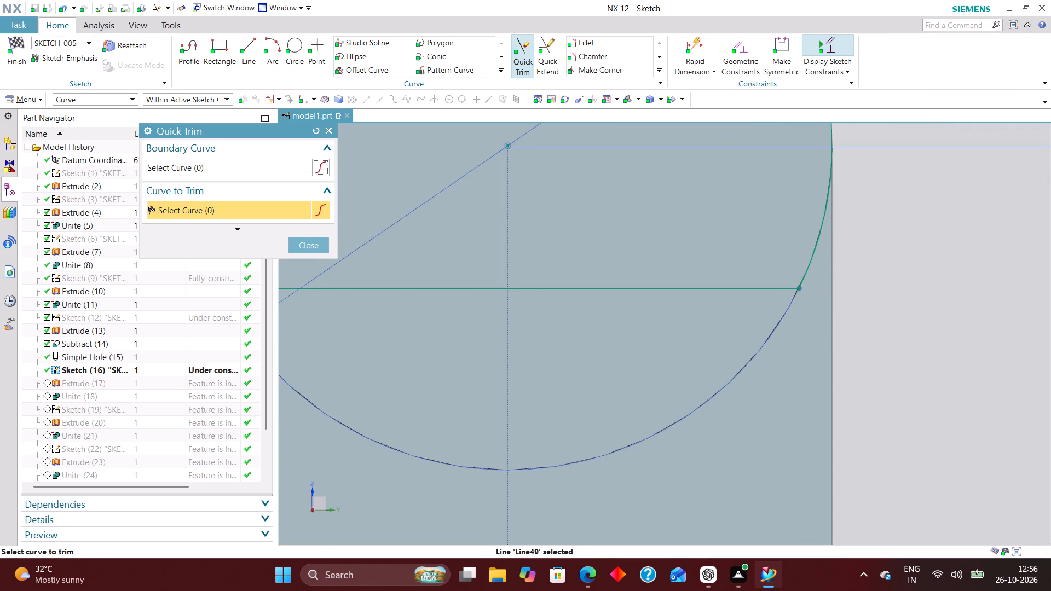
pyautogui.scroll(-8, 881, 285)
pyautogui.click(325, 249)
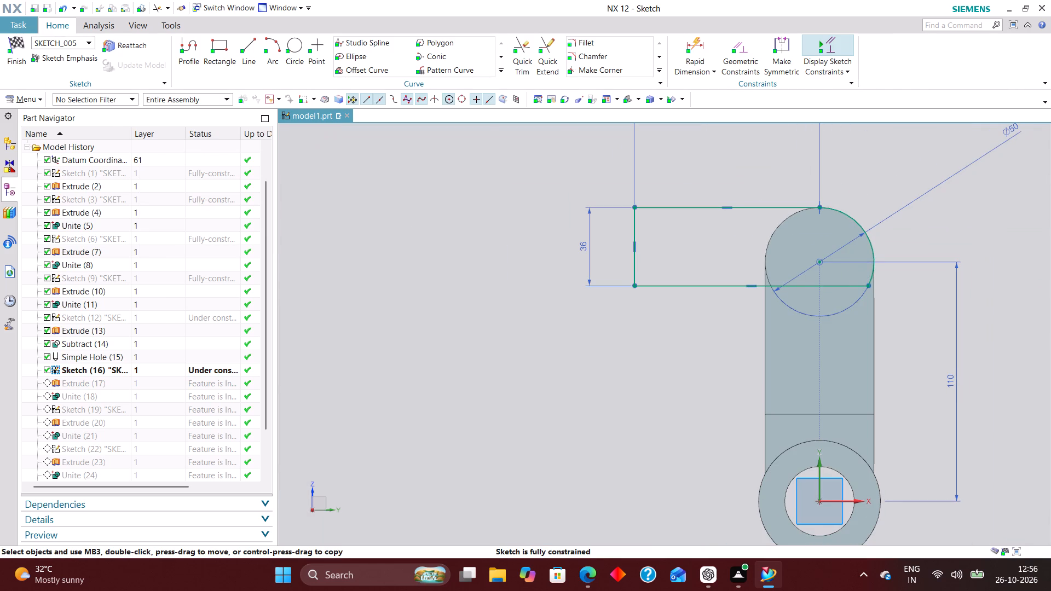
pyautogui.click(19, 45)
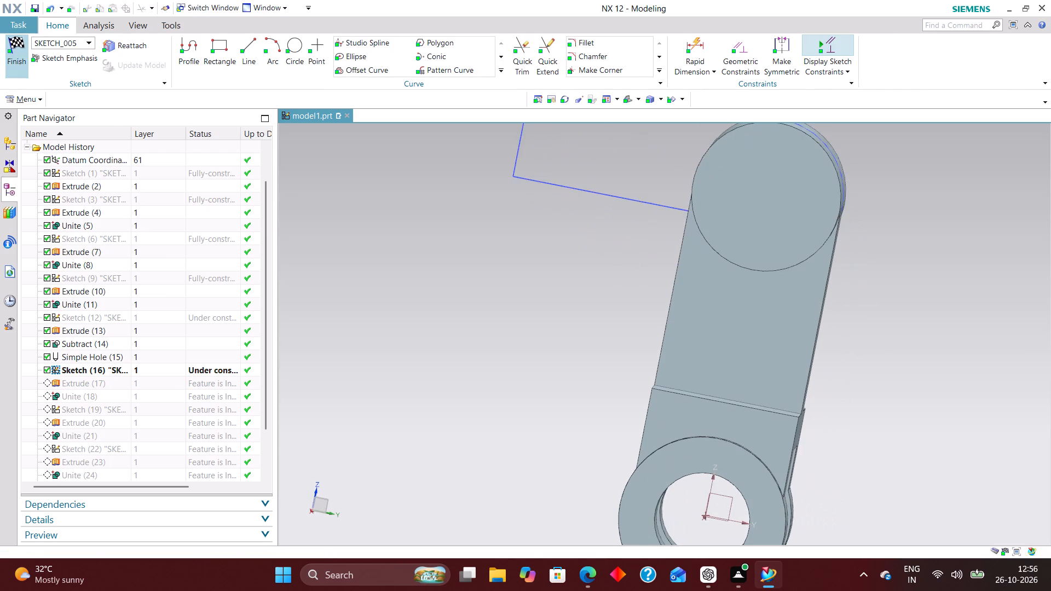
# Hide the loose rectangular sketch lying beside the bracket model.
pyautogui.scroll(-3, 876, 335)
pyautogui.moveTo(899, 327); pyautogui.dragTo(925, 349, button='middle')
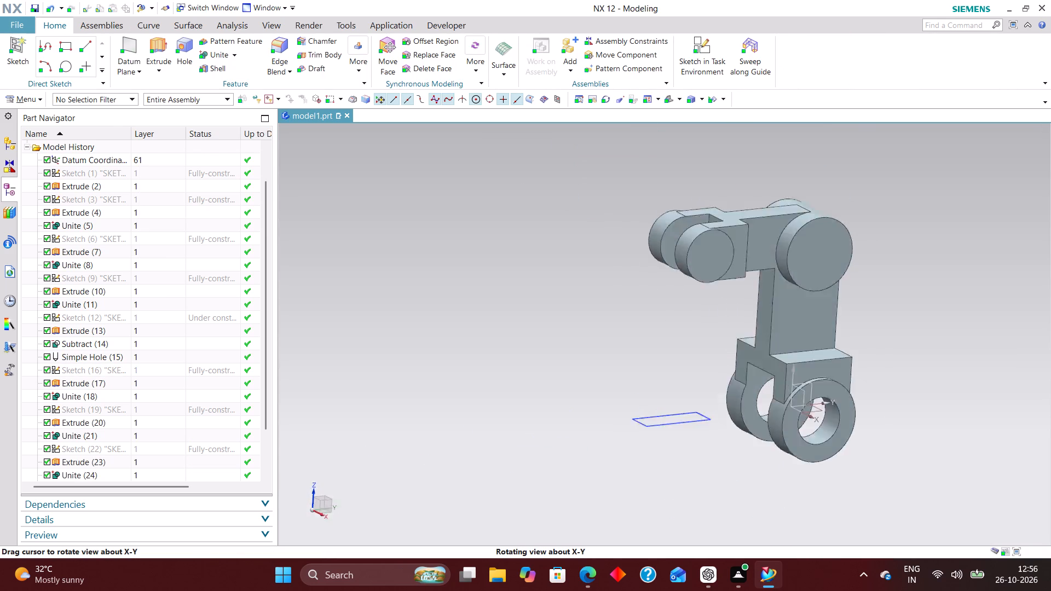
pyautogui.moveTo(925, 349); pyautogui.dragTo(934, 311, button='middle')
pyautogui.scroll(1, 934, 311)
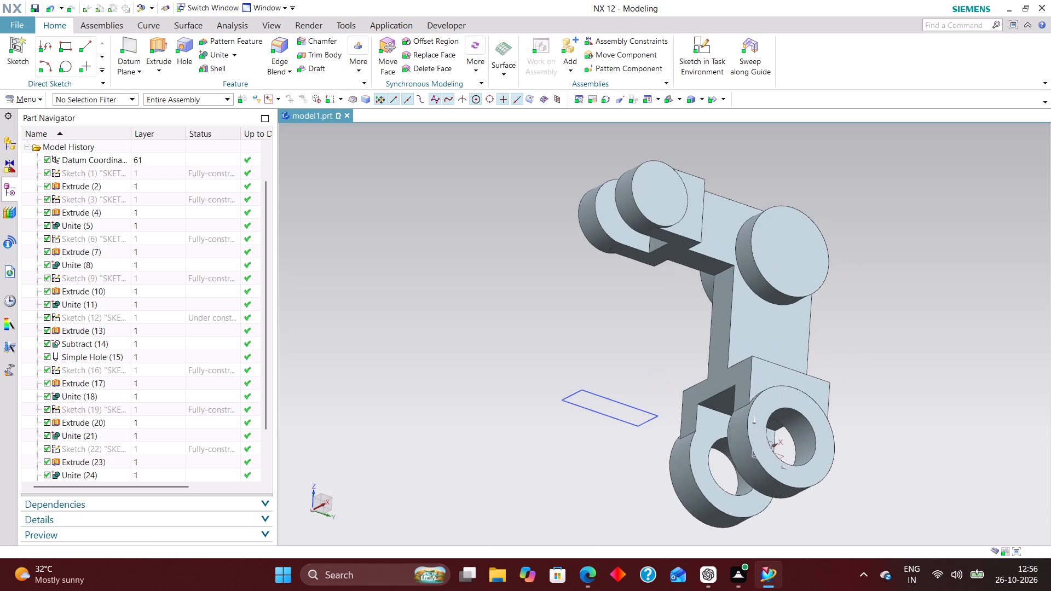
pyautogui.press('End')
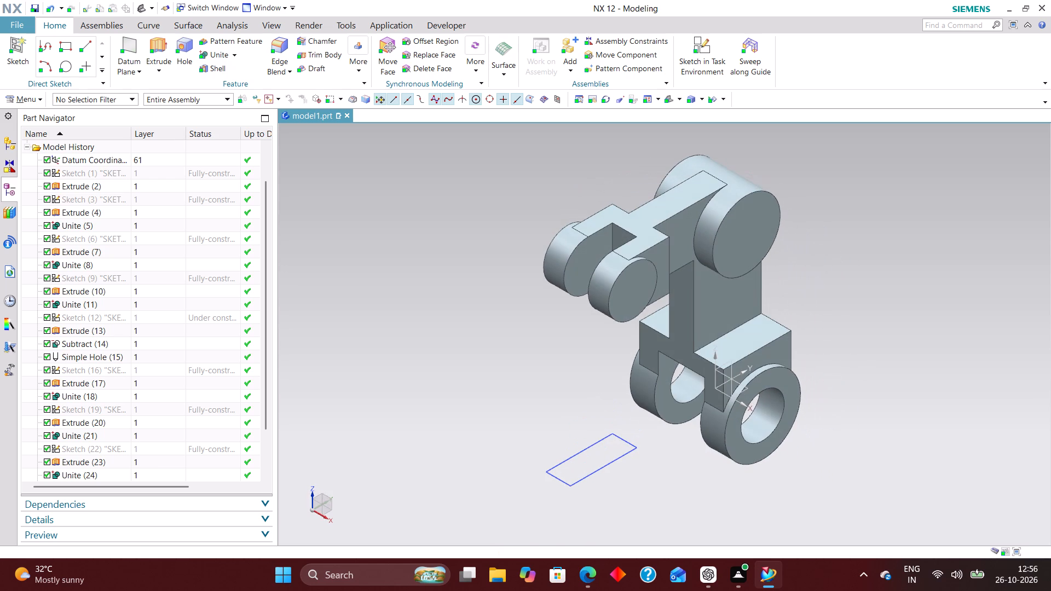
pyautogui.moveTo(612, 432); pyautogui.dragTo(614, 455, button='right')
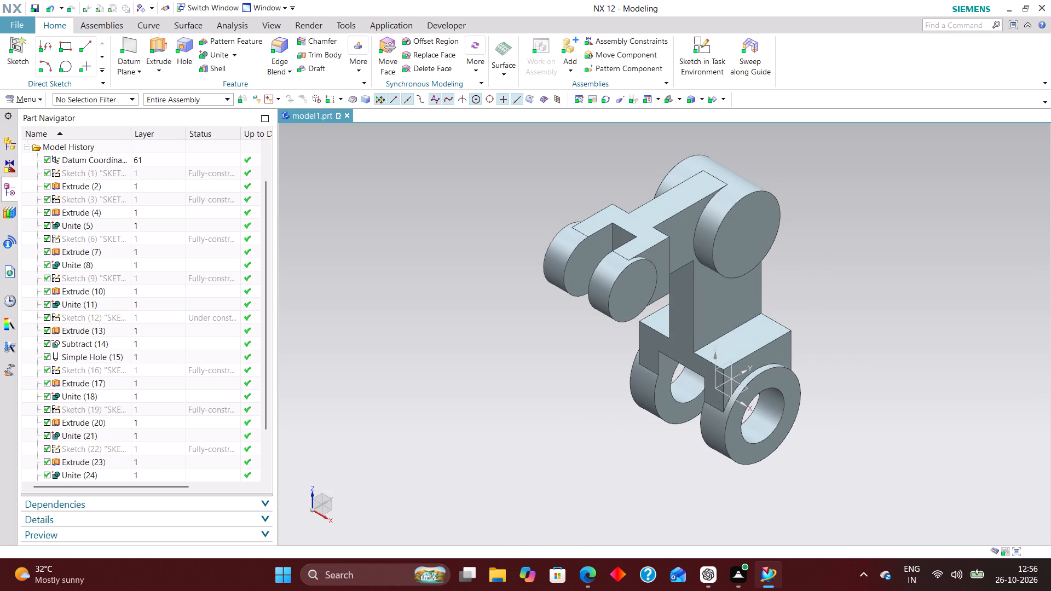
# Cut a simple 25 mm diameter hole through the body at the centre of the large upper boss.
pyautogui.scroll(-3, 584, 235)
pyautogui.scroll(5, 598, 241)
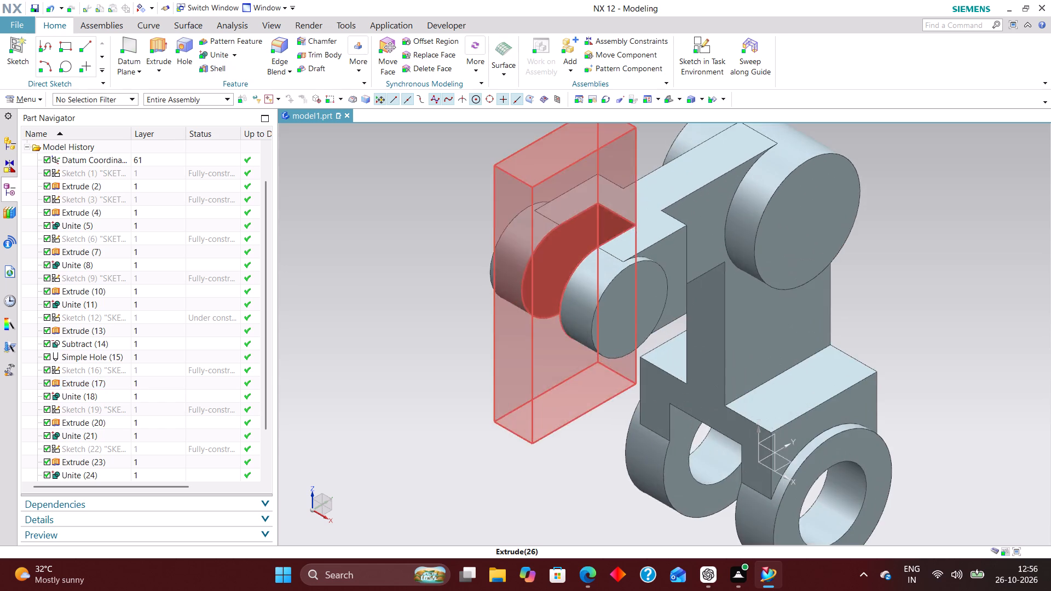
pyautogui.scroll(-4, 654, 290)
pyautogui.scroll(3, 784, 314)
pyautogui.scroll(-2, 787, 310)
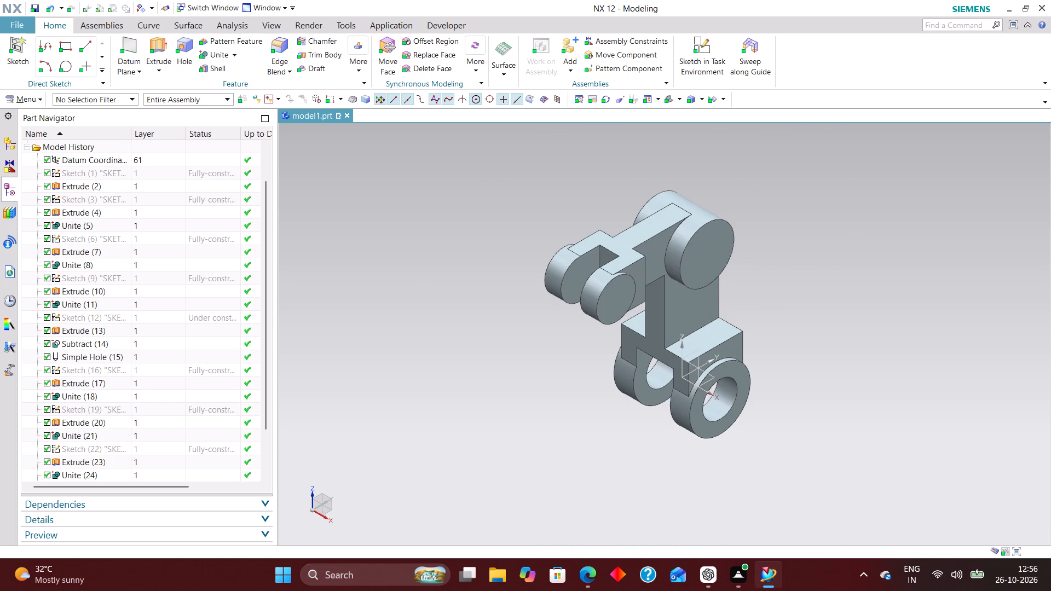
pyautogui.click(180, 41)
pyautogui.scroll(3, 691, 245)
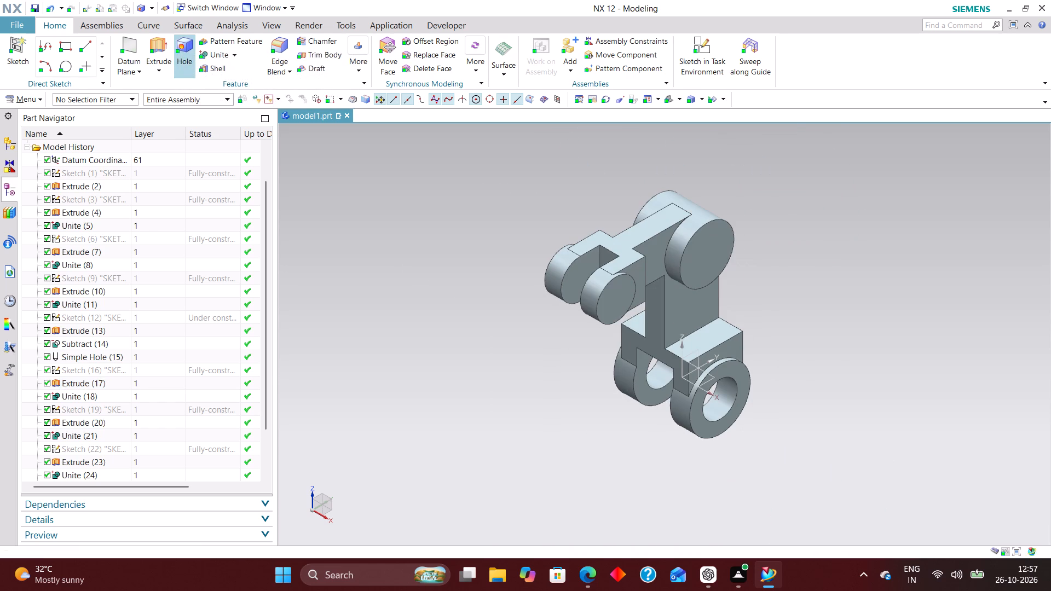
pyautogui.click(696, 228)
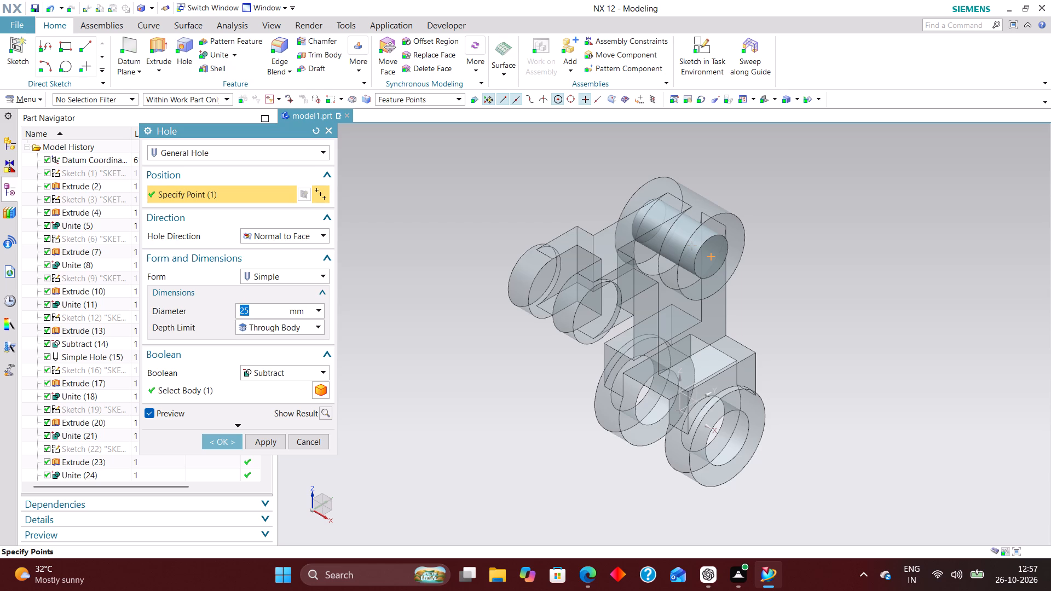
pyautogui.click(223, 439)
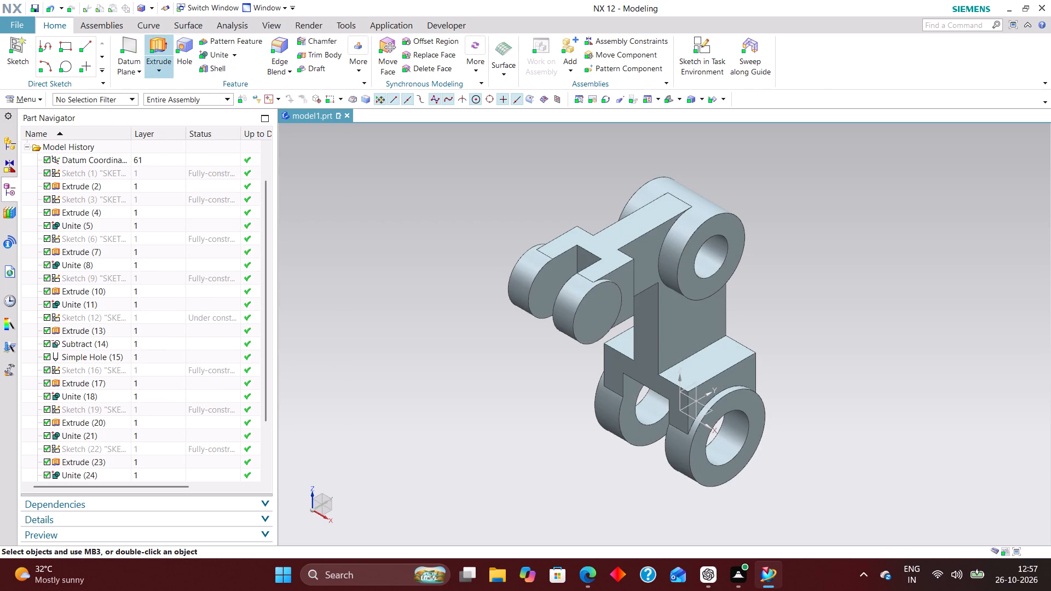
# Cut a simple 15 mm diameter hole through the body at the centre of the arm's small fork bosses.
pyautogui.click(189, 44)
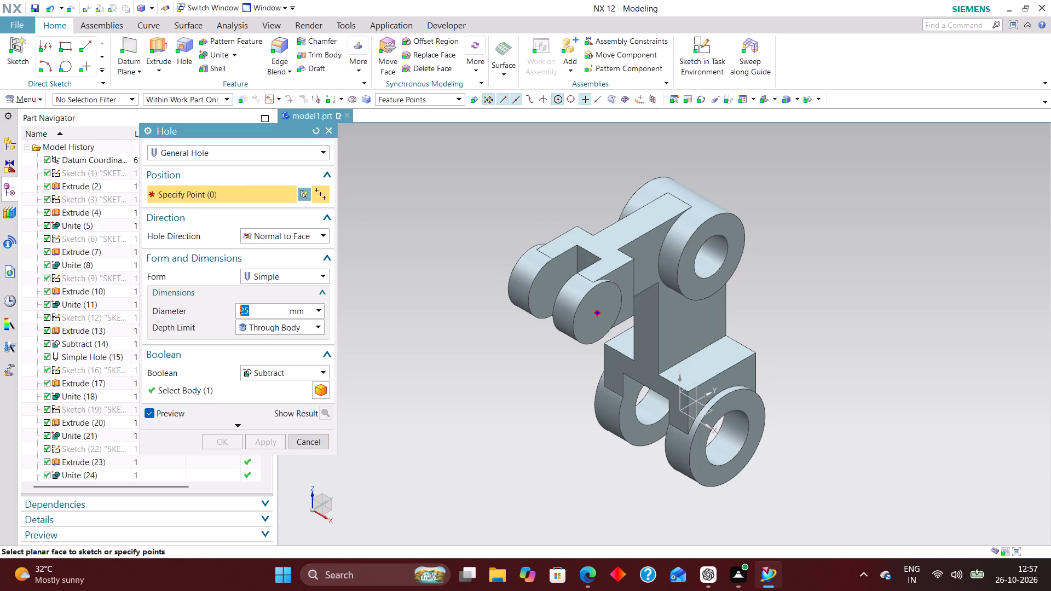
pyautogui.click(581, 299)
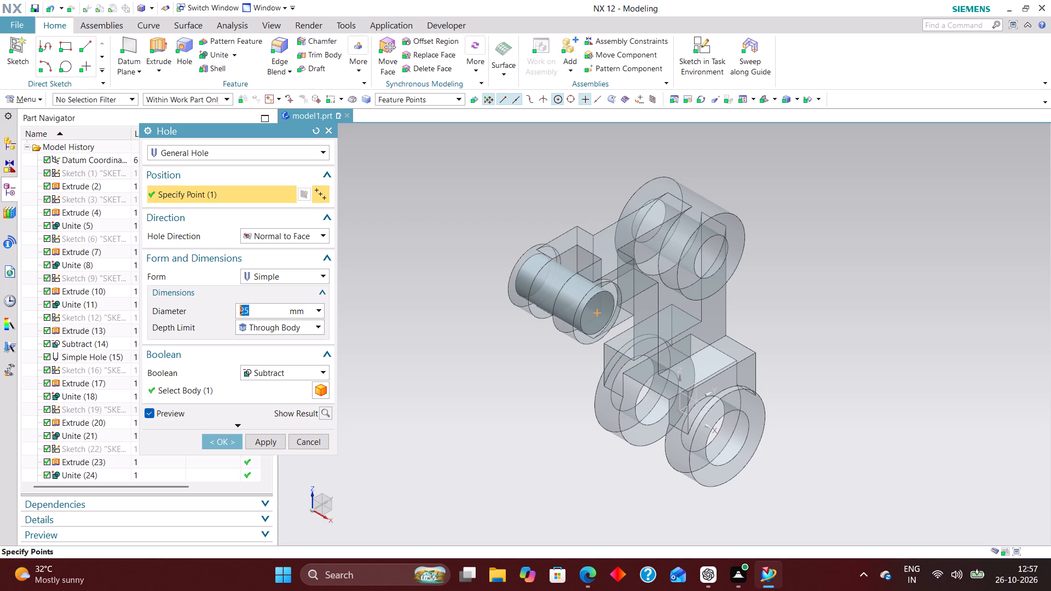
pyautogui.write('15')
pyautogui.press('Return')
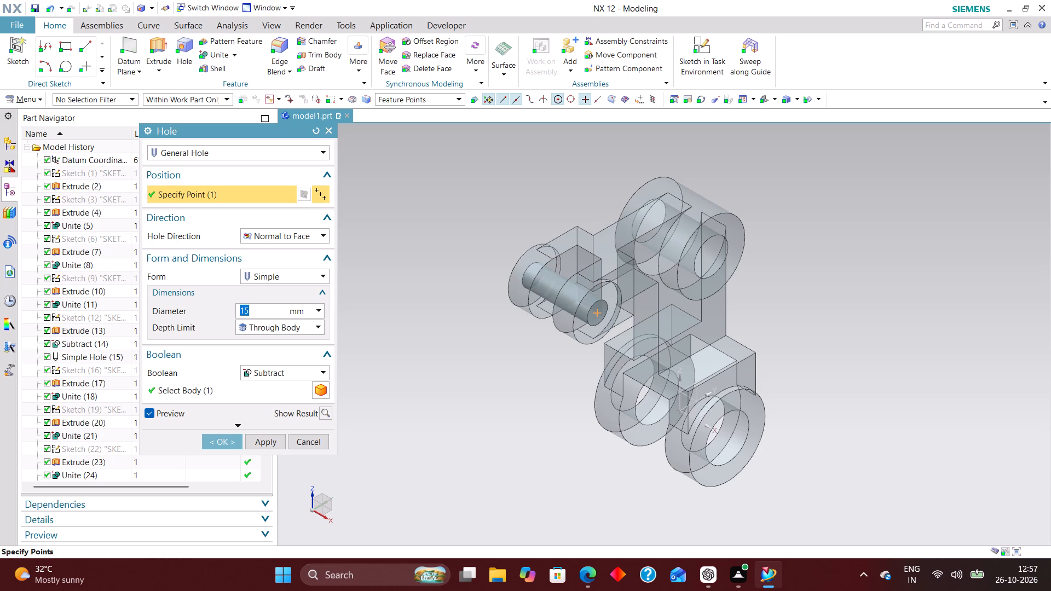
pyautogui.click(225, 436)
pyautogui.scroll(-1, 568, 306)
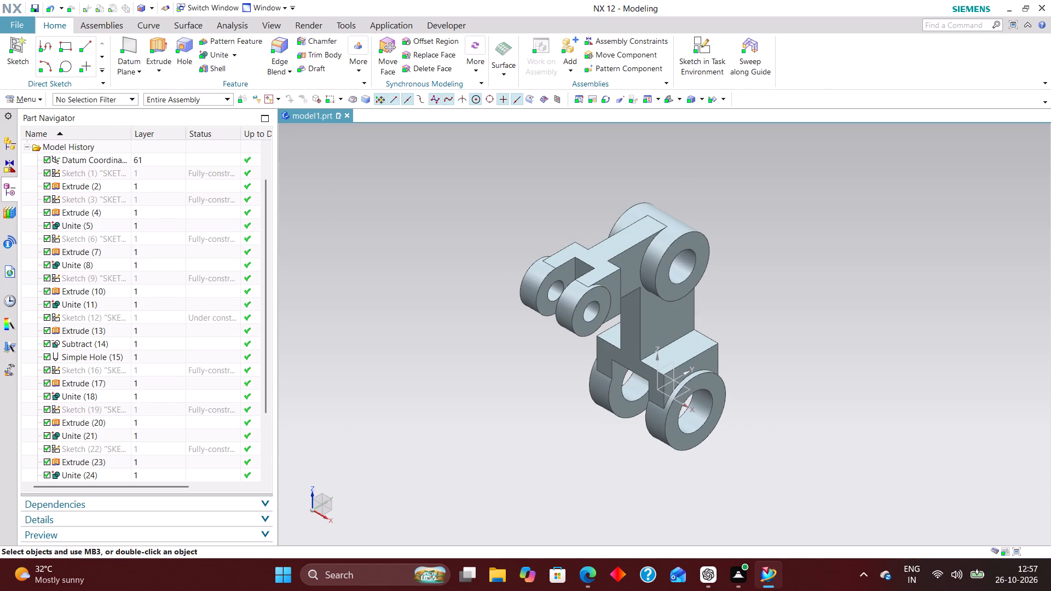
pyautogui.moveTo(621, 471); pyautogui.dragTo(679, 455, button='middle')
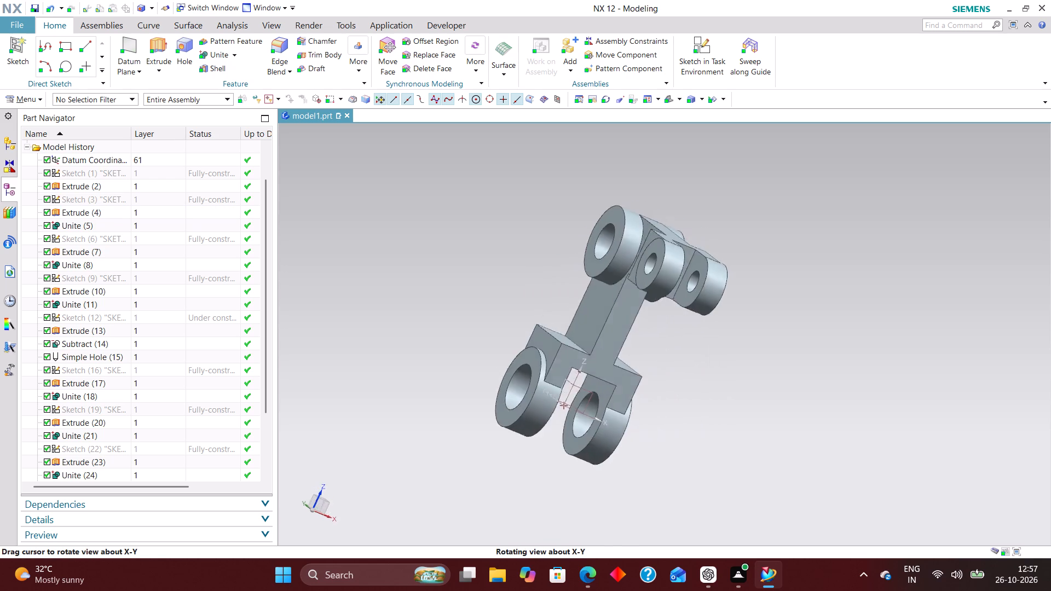
# Examine the bracket with its finished boss holes from several angles and in the isometric view.
pyautogui.moveTo(679, 455); pyautogui.dragTo(628, 408, button='middle')
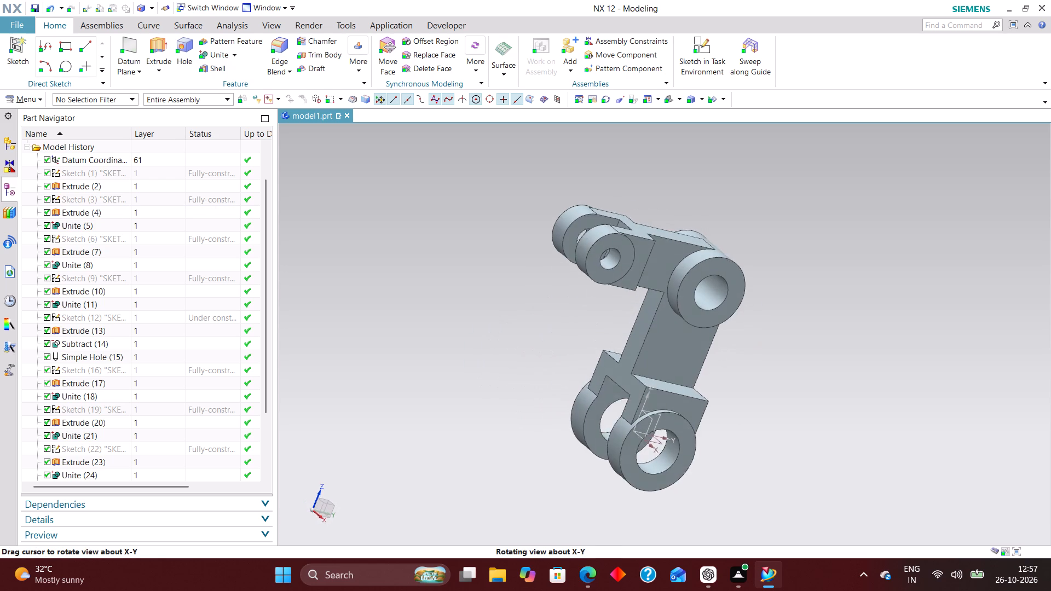
pyautogui.moveTo(628, 408); pyautogui.dragTo(628, 406, button='middle')
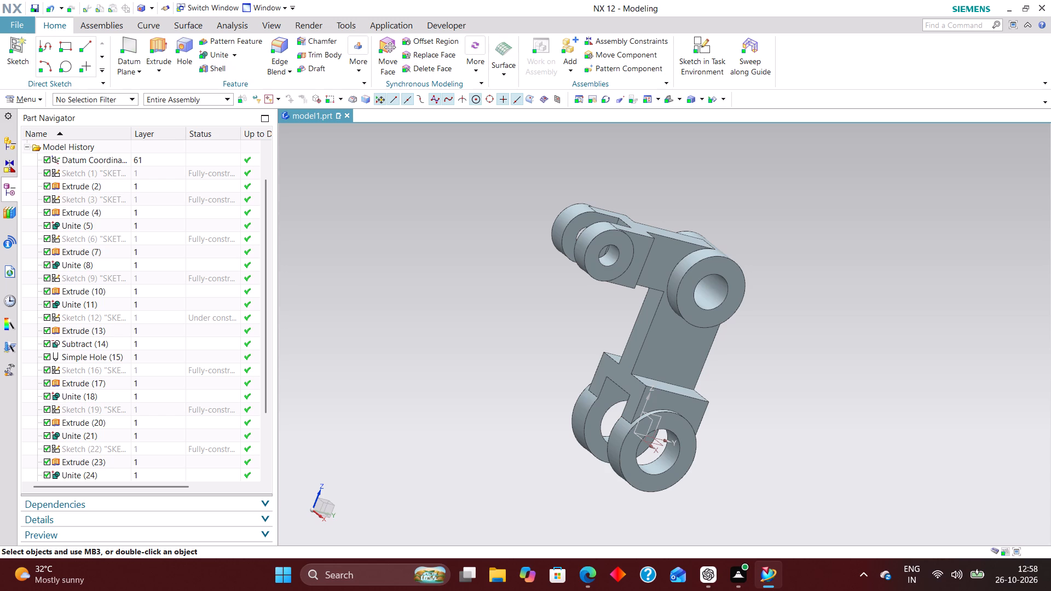
pyautogui.press('End')
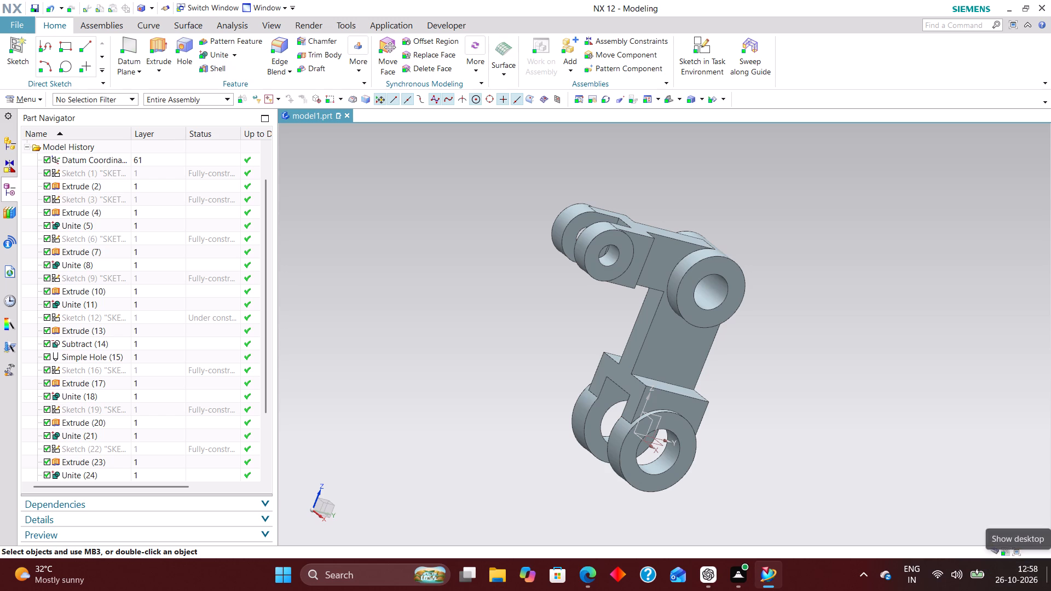
pyautogui.click(913, 389)
pyautogui.press('End')
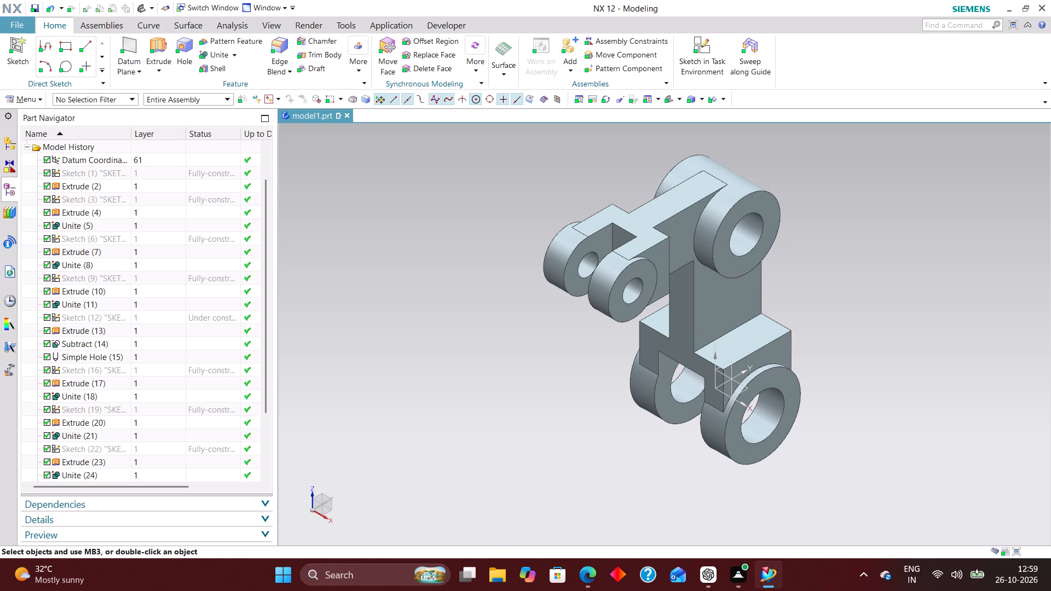
pyautogui.scroll(-3, 540, 352)
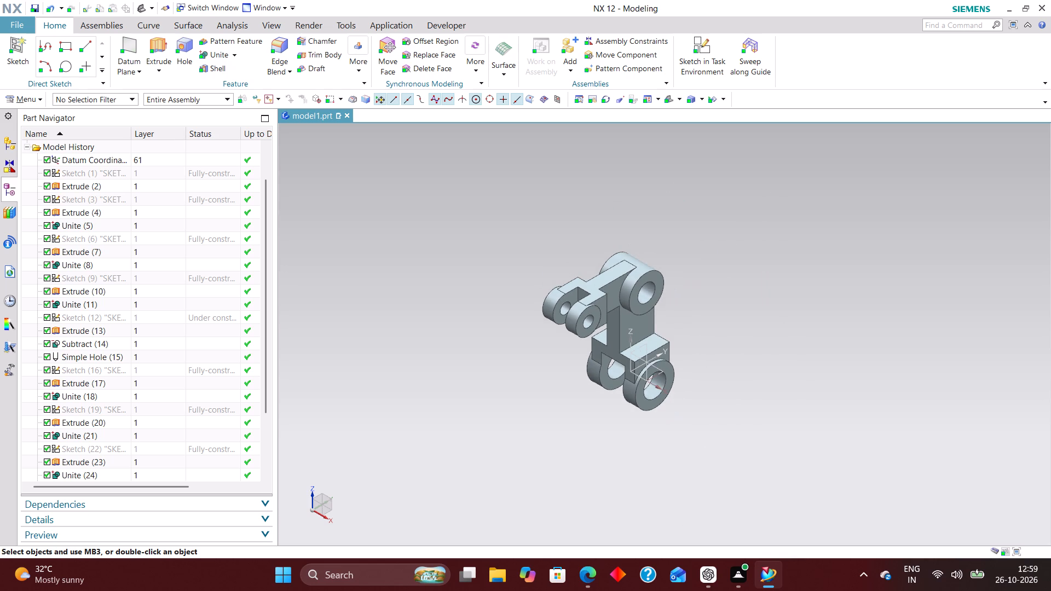
pyautogui.scroll(5, 637, 314)
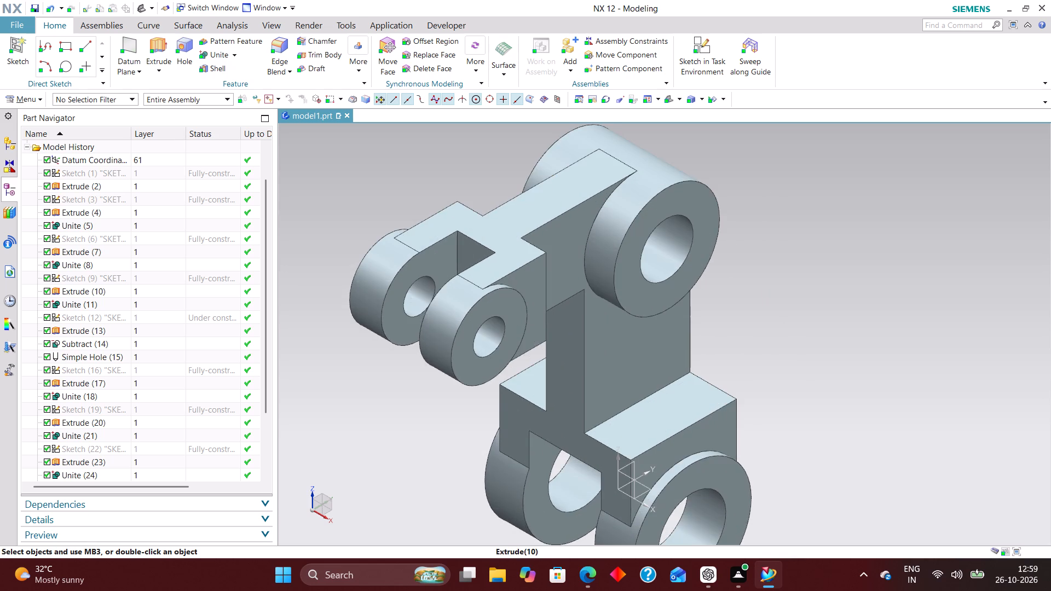
pyautogui.middleClick(816, 362)
pyautogui.scroll(1, 818, 347)
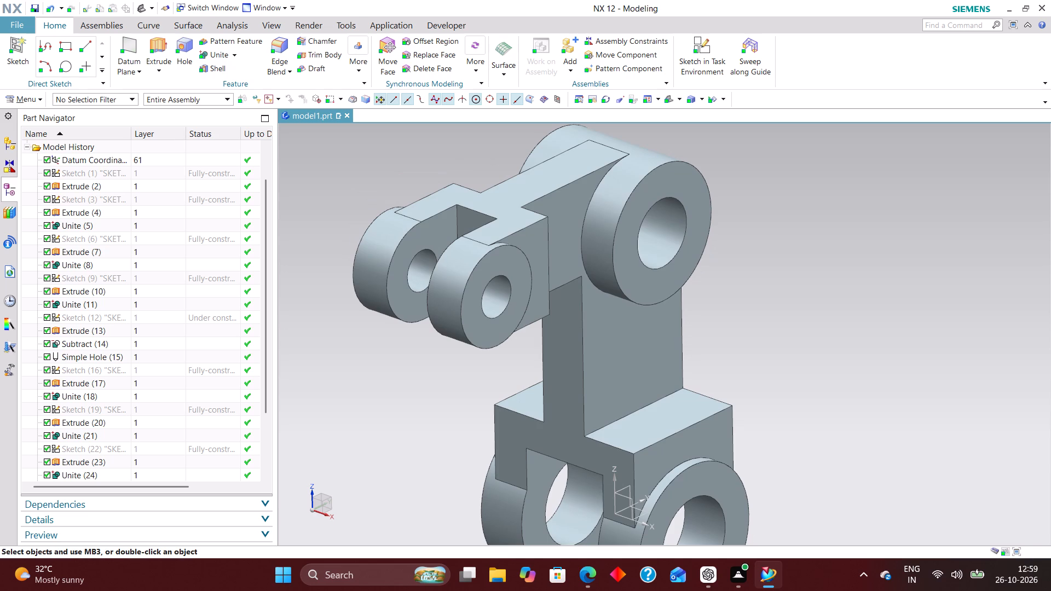
pyautogui.press('End')
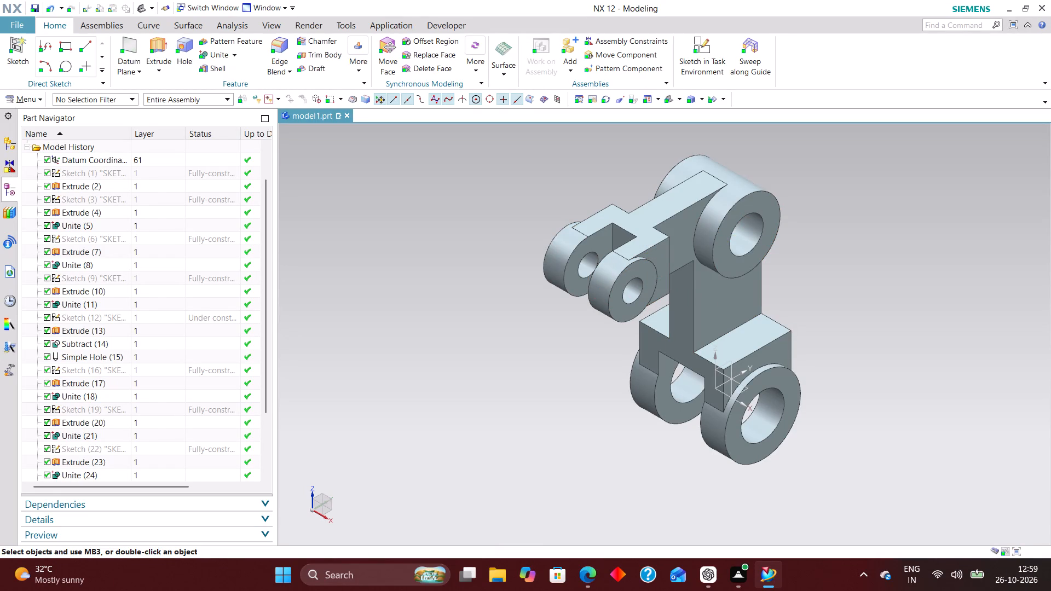
# Look through the sketches and extrudes in the model history to identify the feature that forms the upper arm.
pyautogui.click(129, 370)
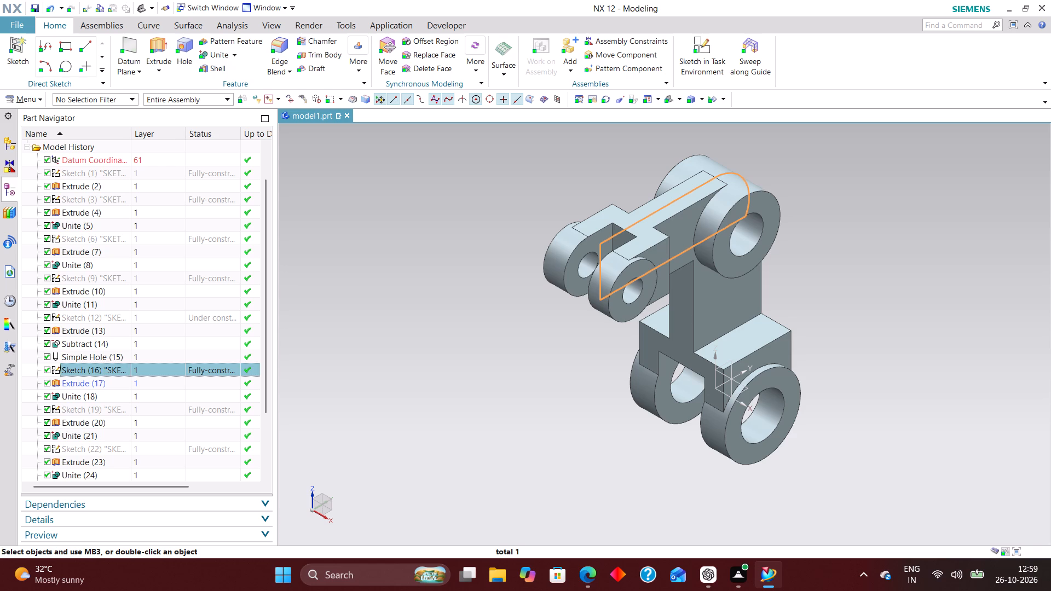
pyautogui.click(122, 317)
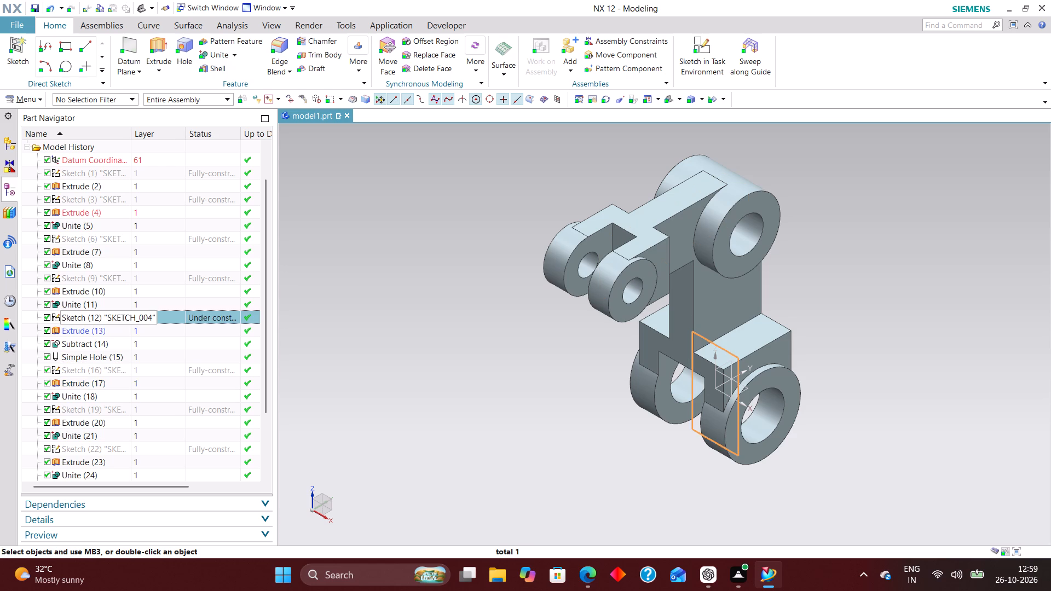
pyautogui.click(120, 329)
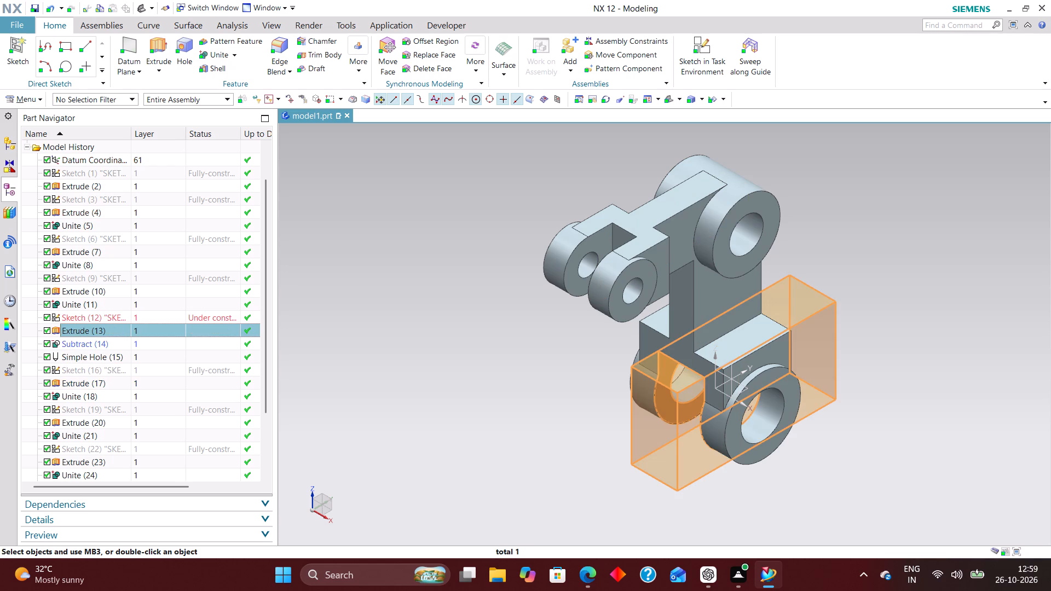
pyautogui.click(118, 341)
pyautogui.click(122, 369)
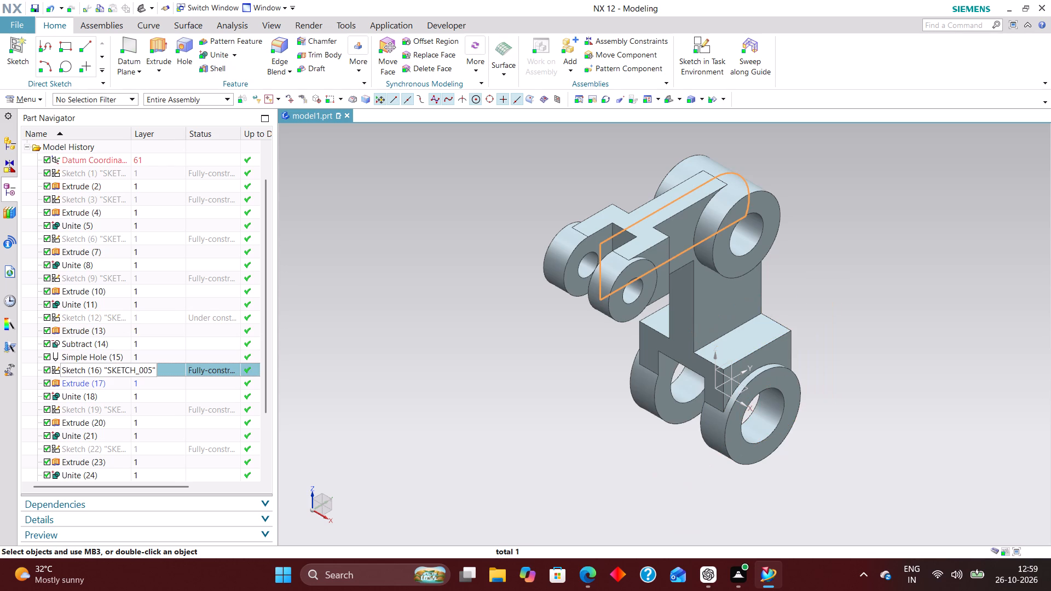
pyautogui.click(122, 405)
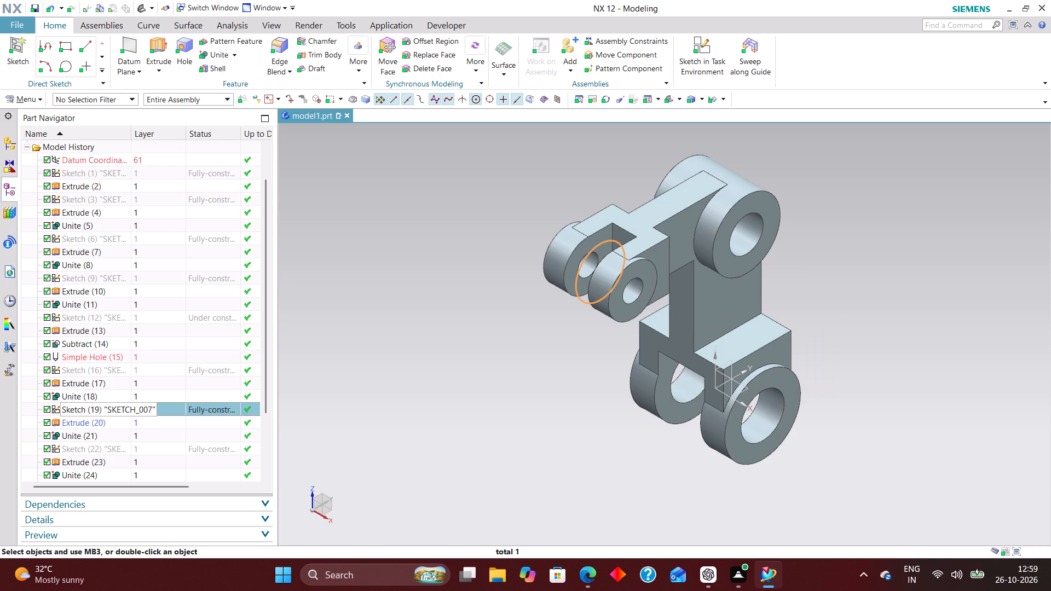
pyautogui.click(118, 450)
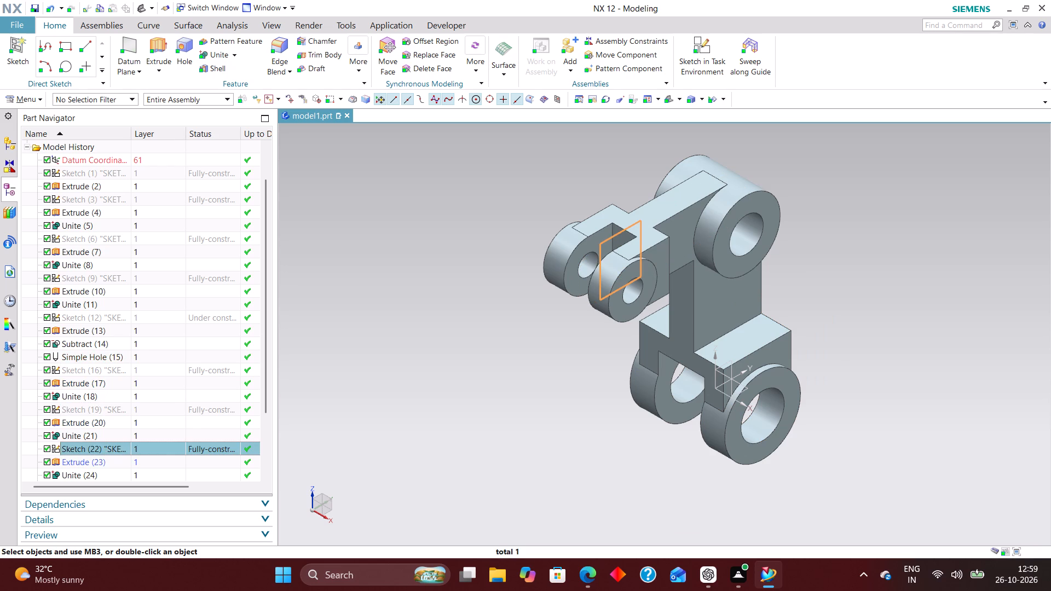
pyautogui.click(123, 407)
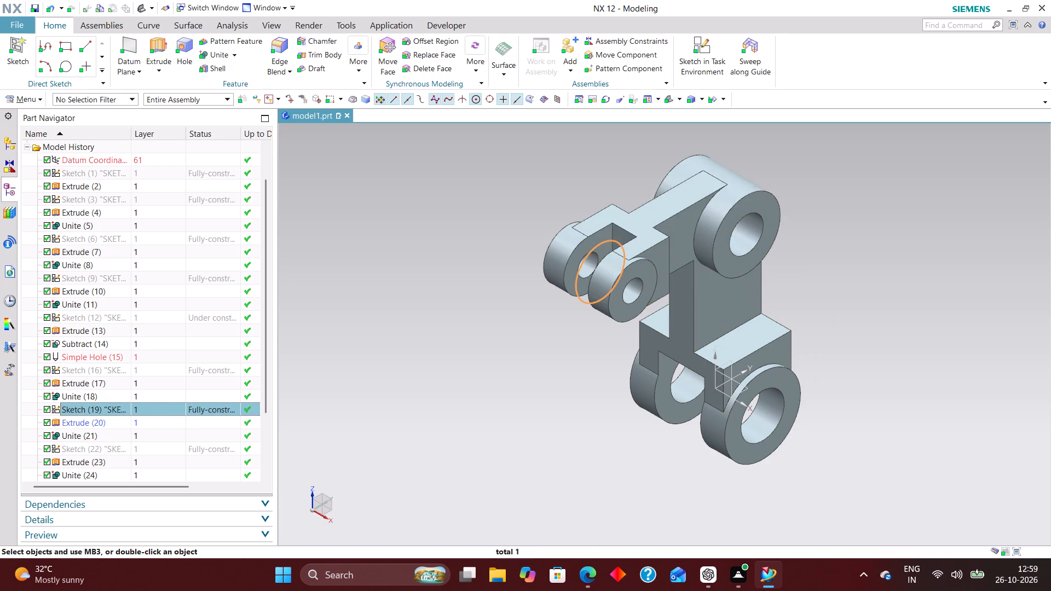
pyautogui.moveTo(900, 364); pyautogui.dragTo(887, 328, button='middle')
pyautogui.moveTo(914, 272); pyautogui.dragTo(900, 317, button='middle')
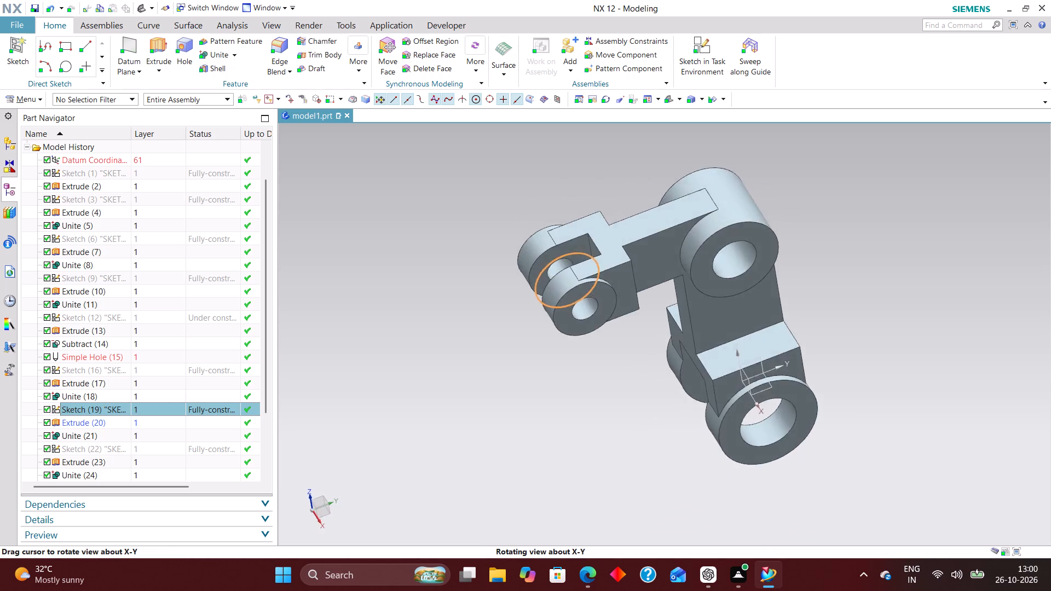
pyautogui.moveTo(900, 317); pyautogui.dragTo(914, 320, button='middle')
pyautogui.scroll(1, 905, 266)
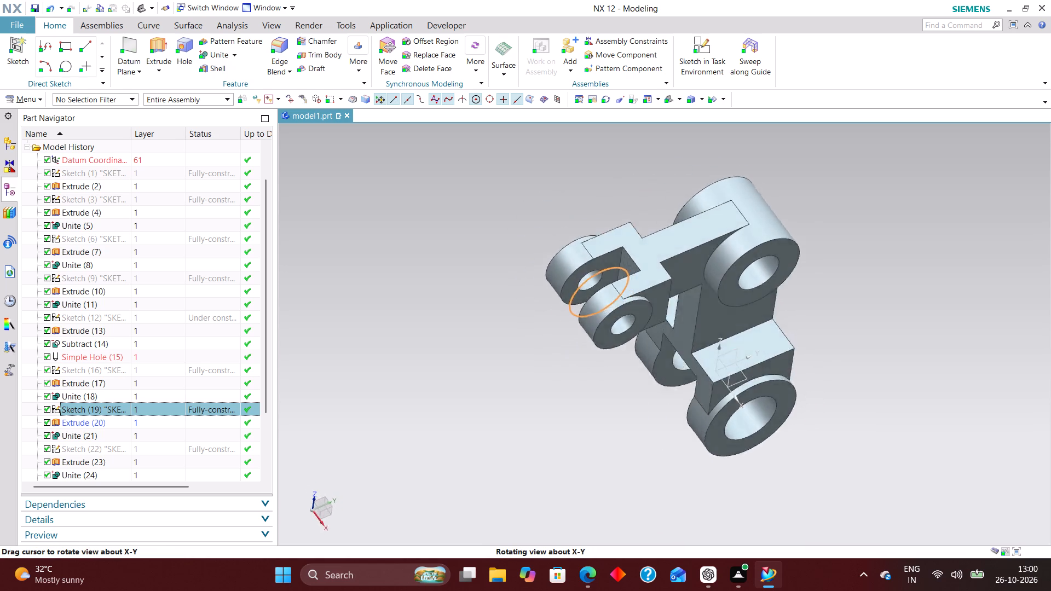
pyautogui.moveTo(914, 320); pyautogui.dragTo(920, 320, button='middle')
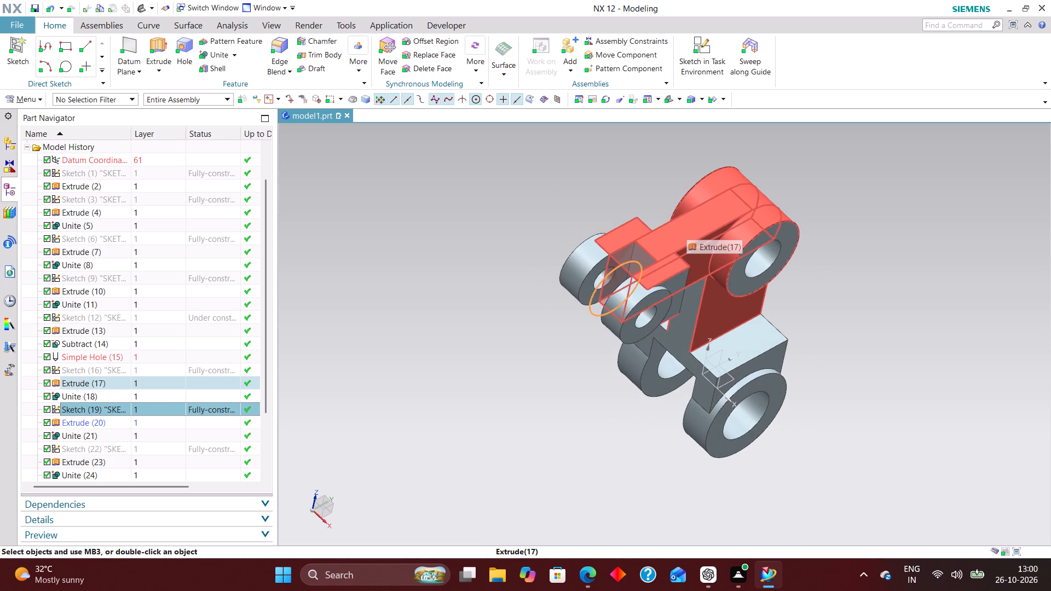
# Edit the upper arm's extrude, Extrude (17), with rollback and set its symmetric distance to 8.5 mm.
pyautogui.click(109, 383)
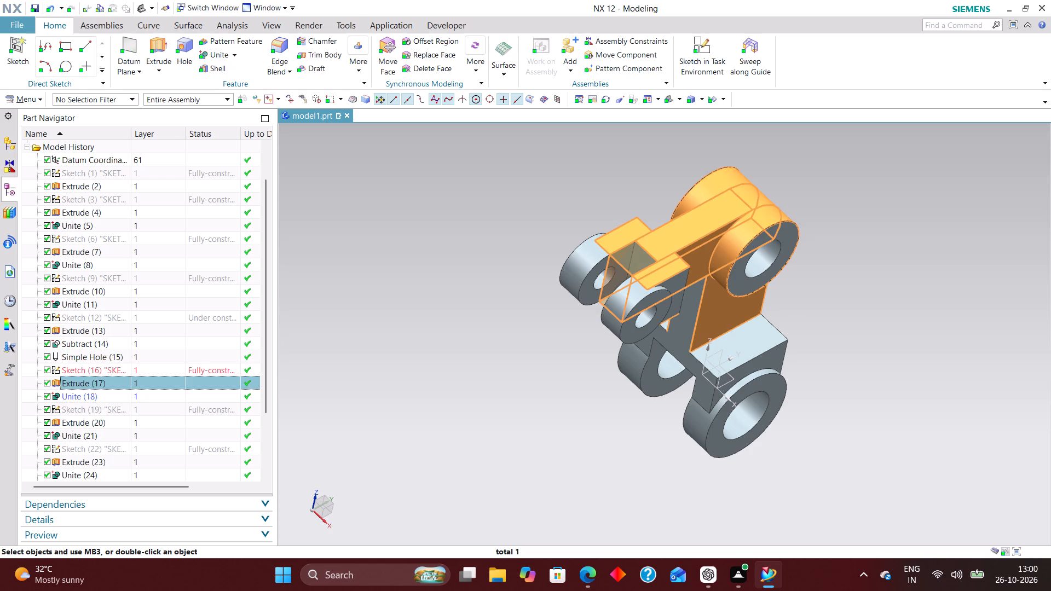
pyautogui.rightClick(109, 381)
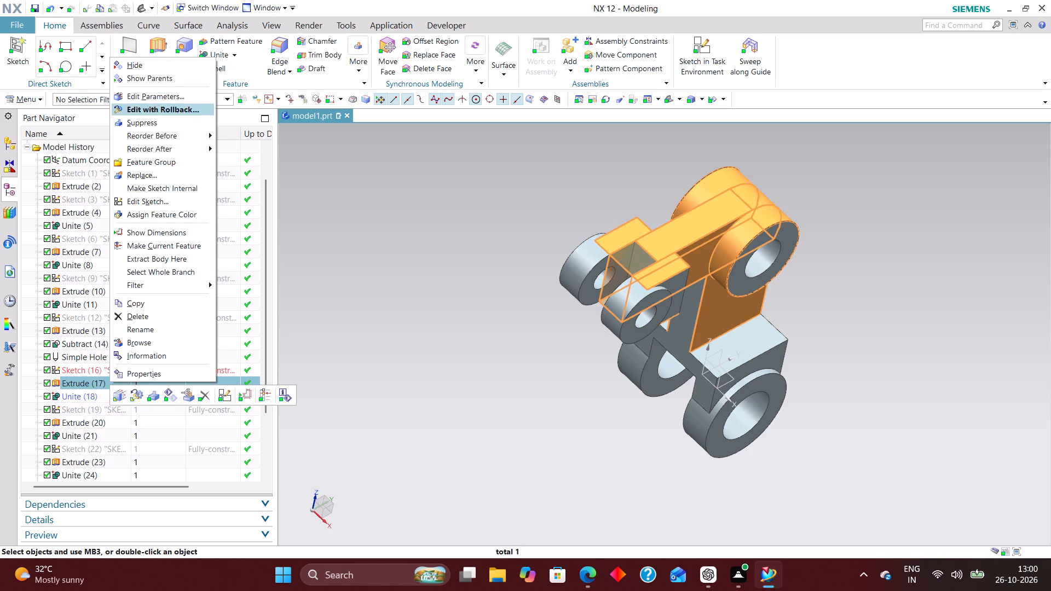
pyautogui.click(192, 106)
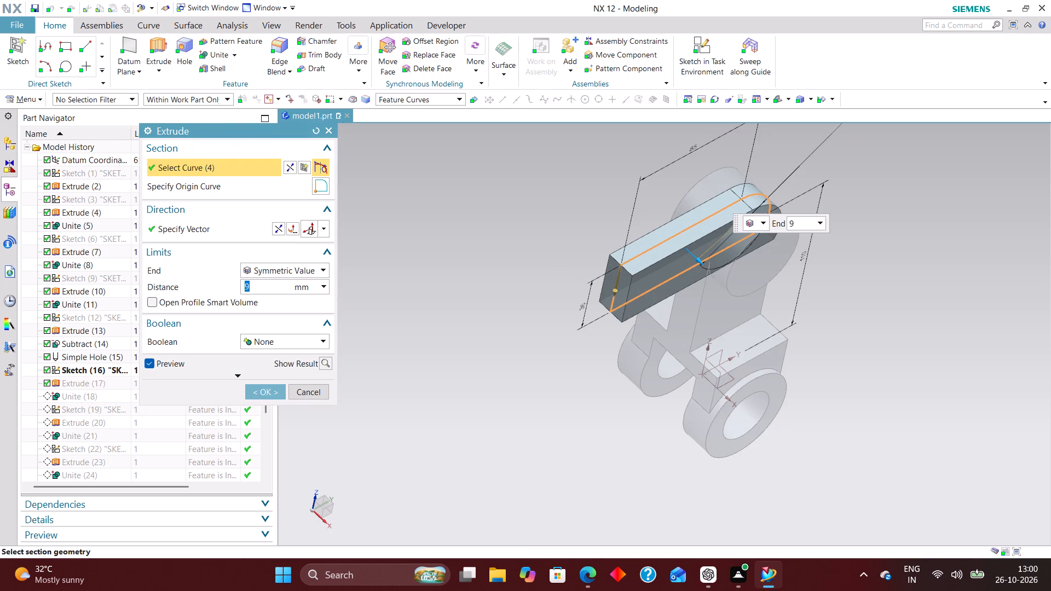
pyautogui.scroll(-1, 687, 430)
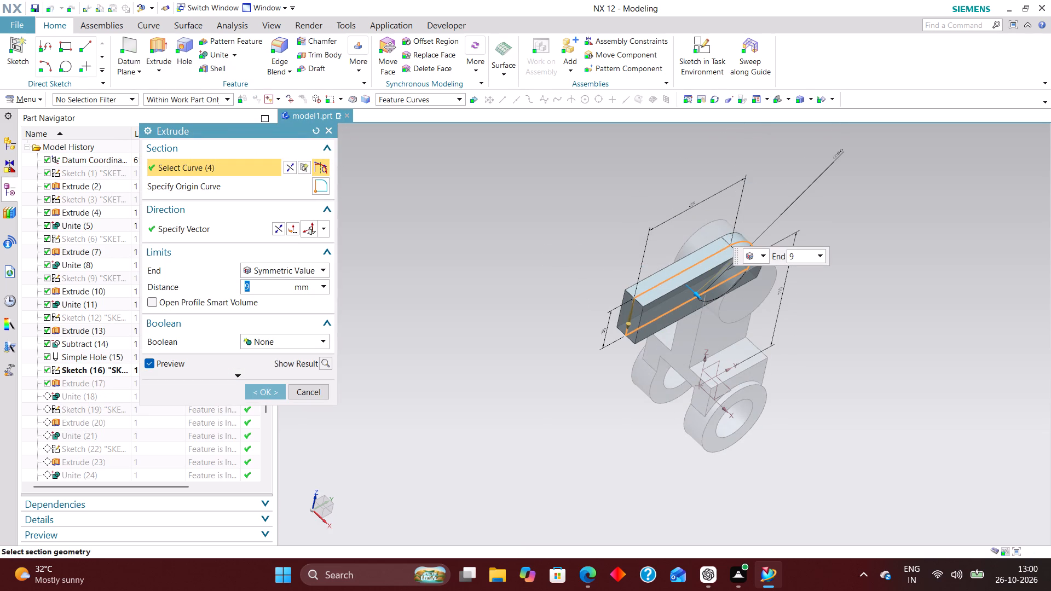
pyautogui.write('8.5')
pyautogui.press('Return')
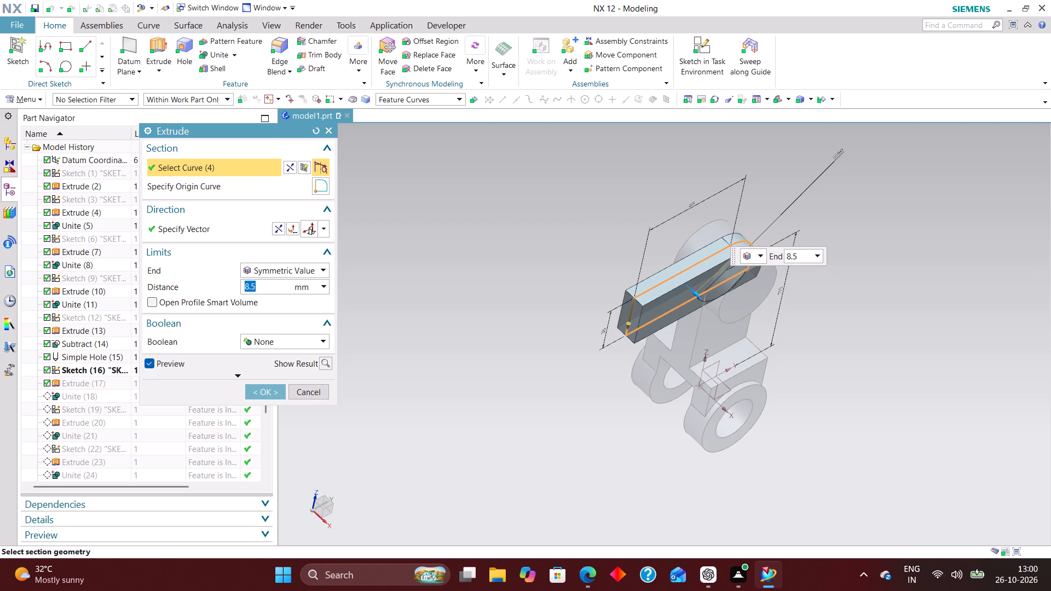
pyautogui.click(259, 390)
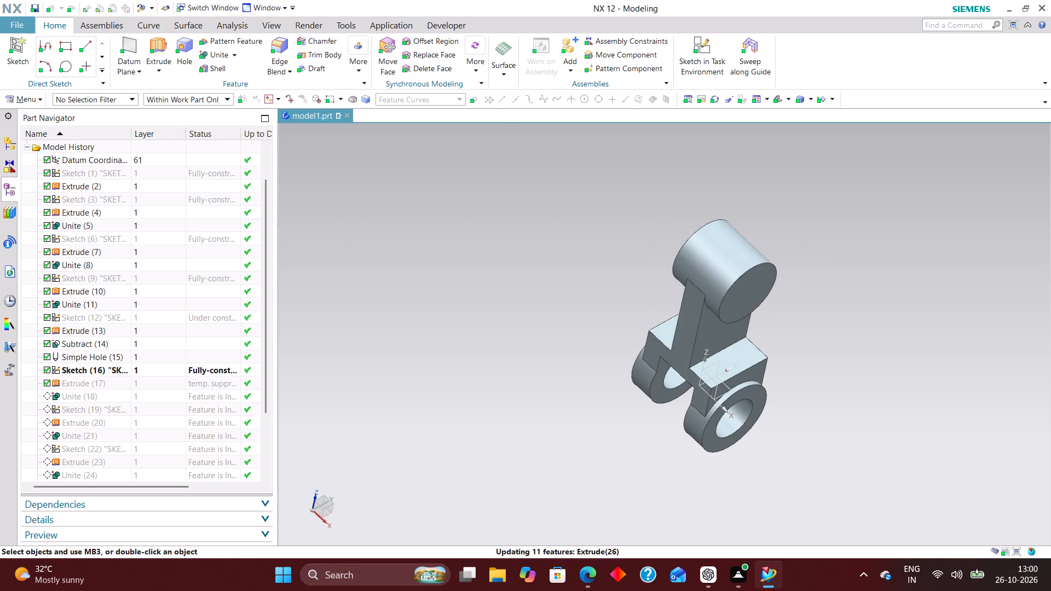
# Edit the upper arm's extrude, Extrude (17), with rollback and set its symmetric distance to 7 mm.
pyautogui.scroll(6, 733, 328)
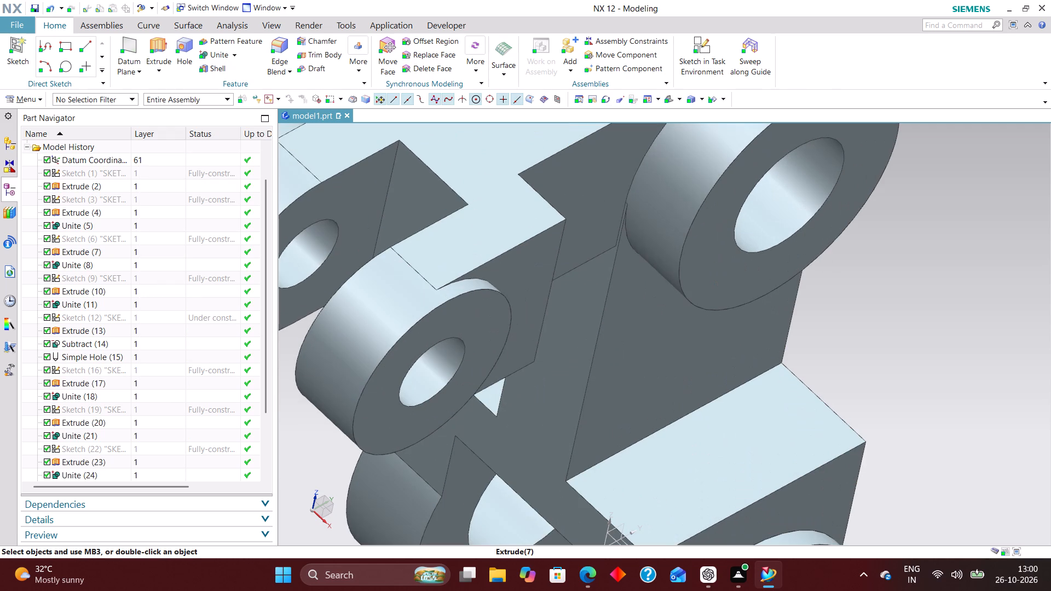
pyautogui.scroll(-3, 736, 335)
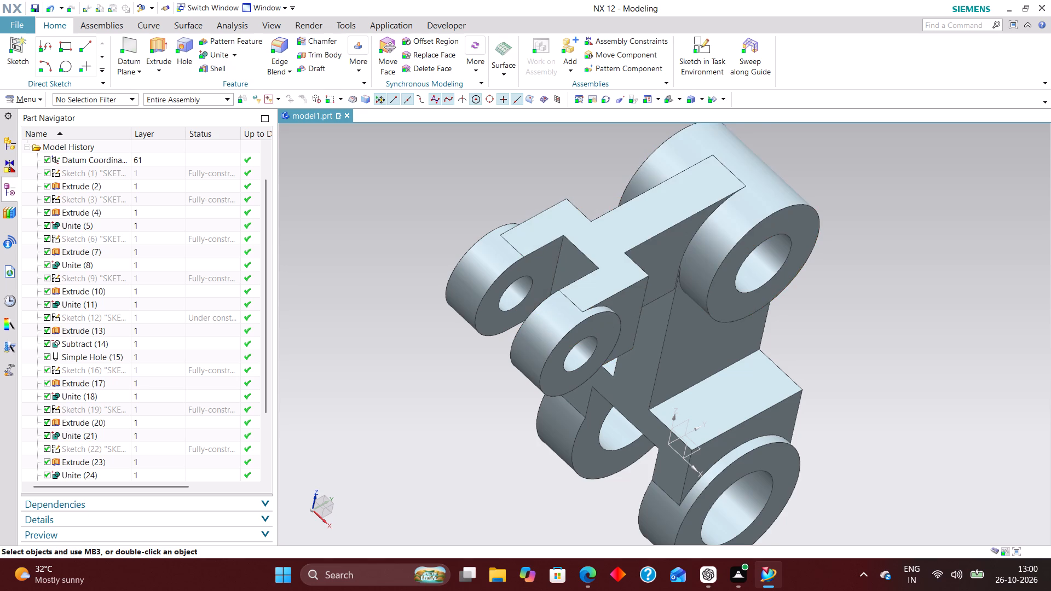
pyautogui.click(107, 381)
pyautogui.click(116, 369)
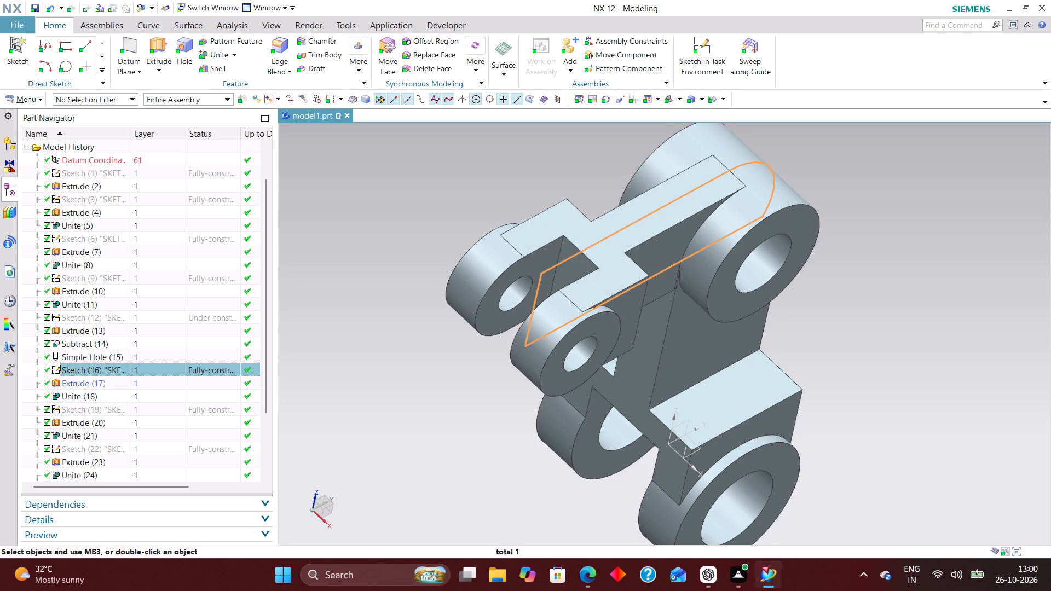
pyautogui.click(114, 380)
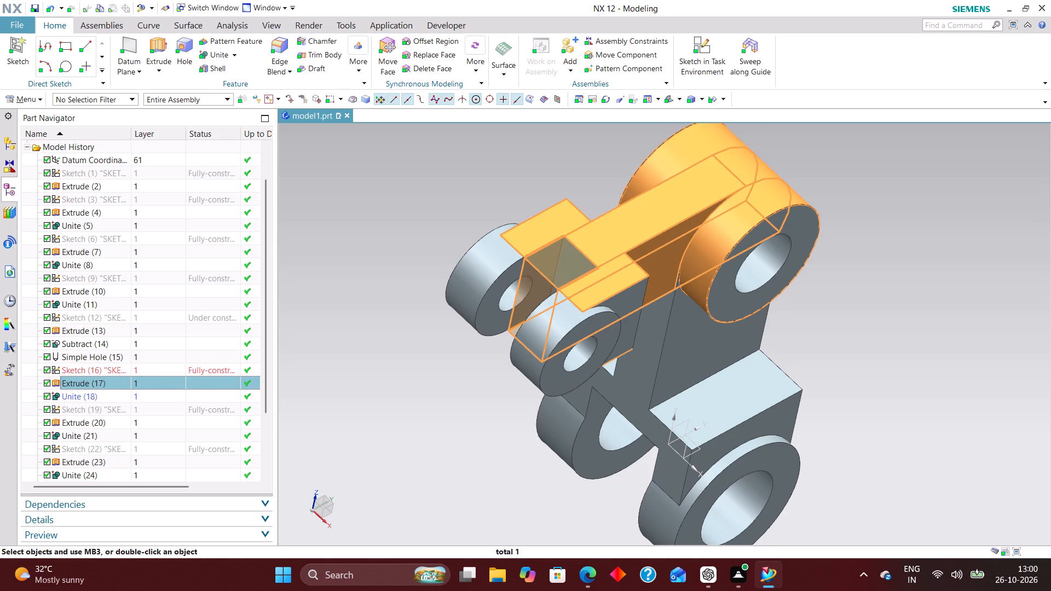
pyautogui.rightClick(114, 383)
pyautogui.click(208, 107)
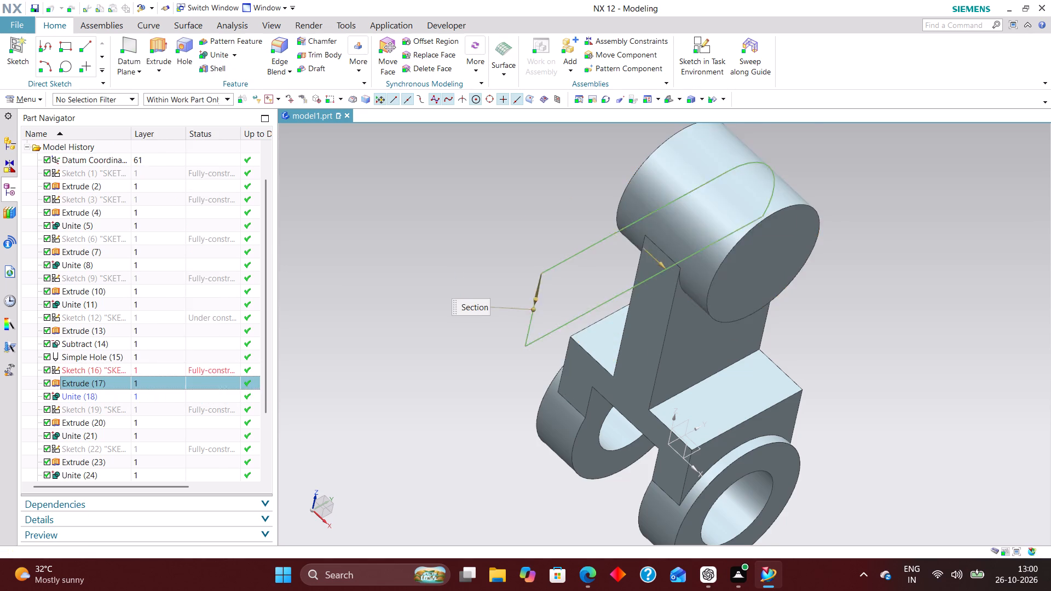
pyautogui.press('7')
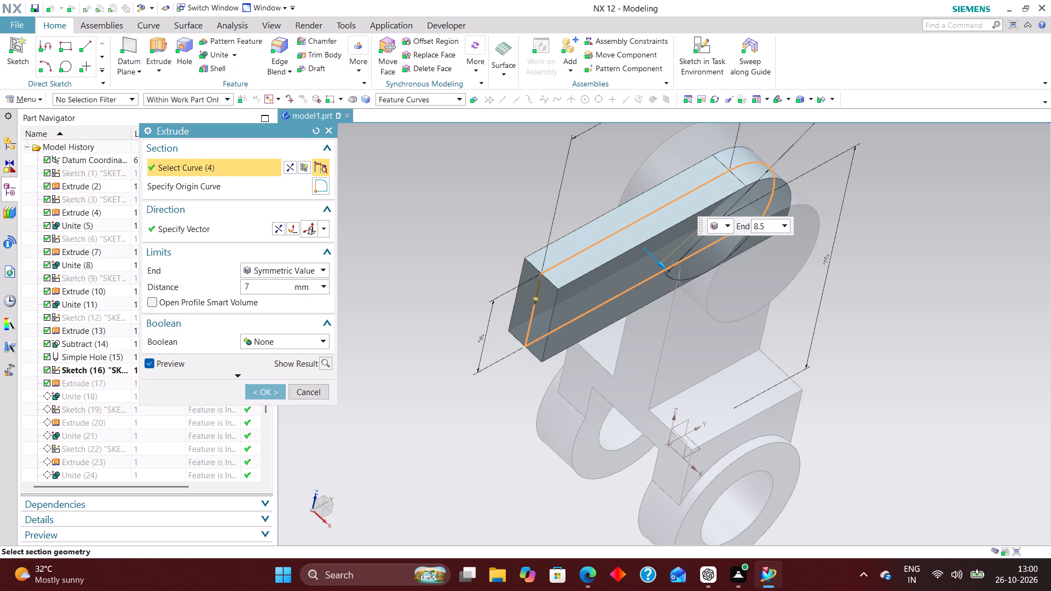
pyautogui.press('Return')
pyautogui.press('Return')
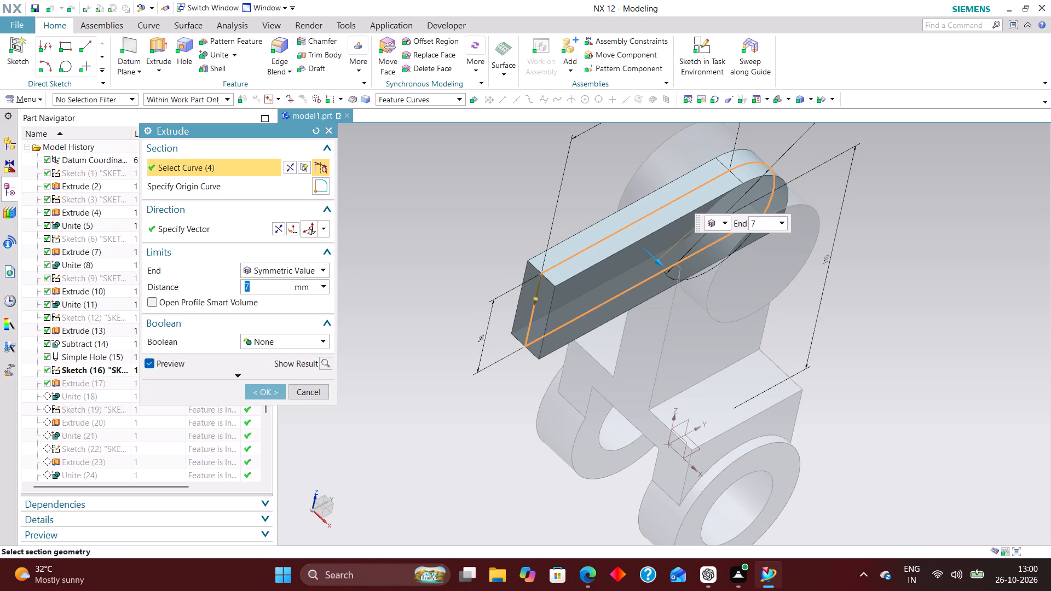
pyautogui.click(251, 392)
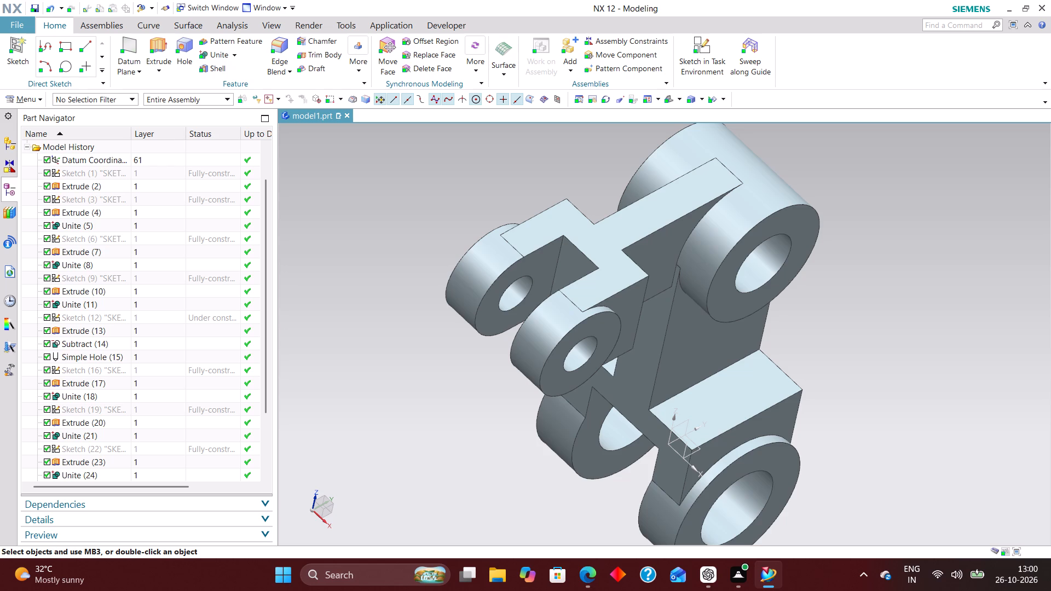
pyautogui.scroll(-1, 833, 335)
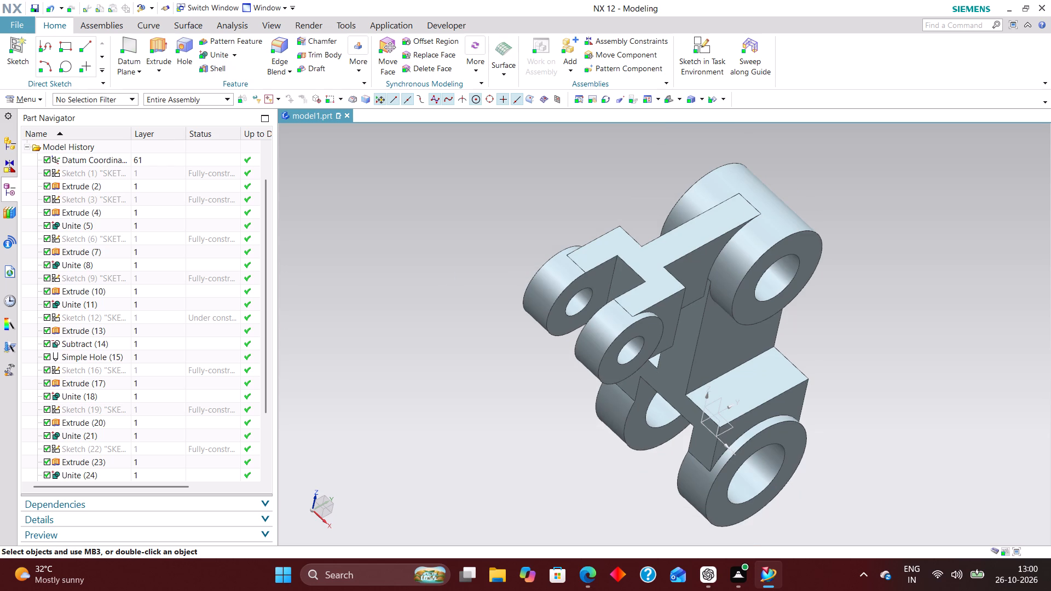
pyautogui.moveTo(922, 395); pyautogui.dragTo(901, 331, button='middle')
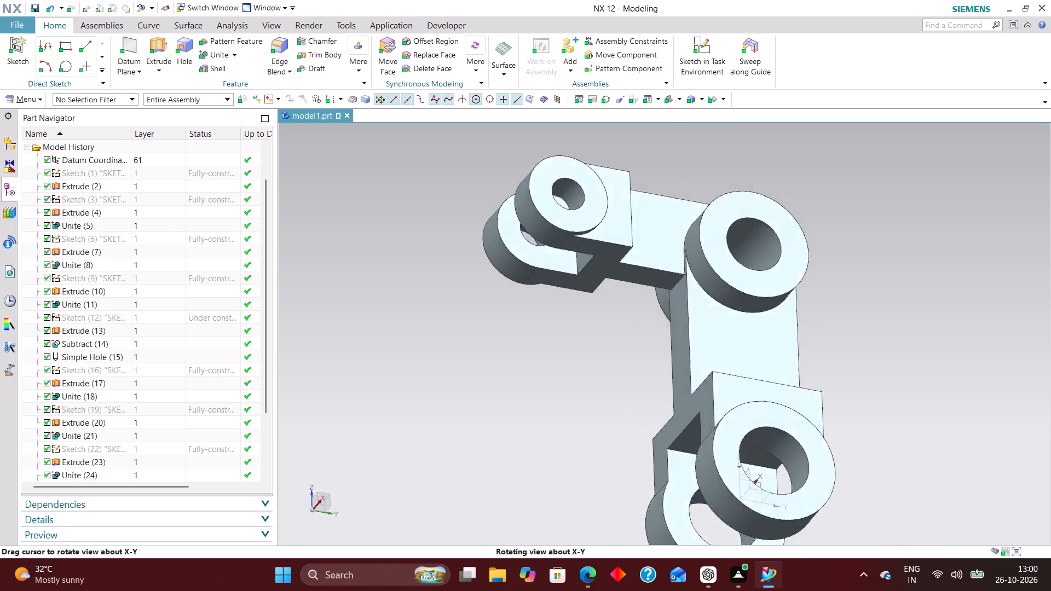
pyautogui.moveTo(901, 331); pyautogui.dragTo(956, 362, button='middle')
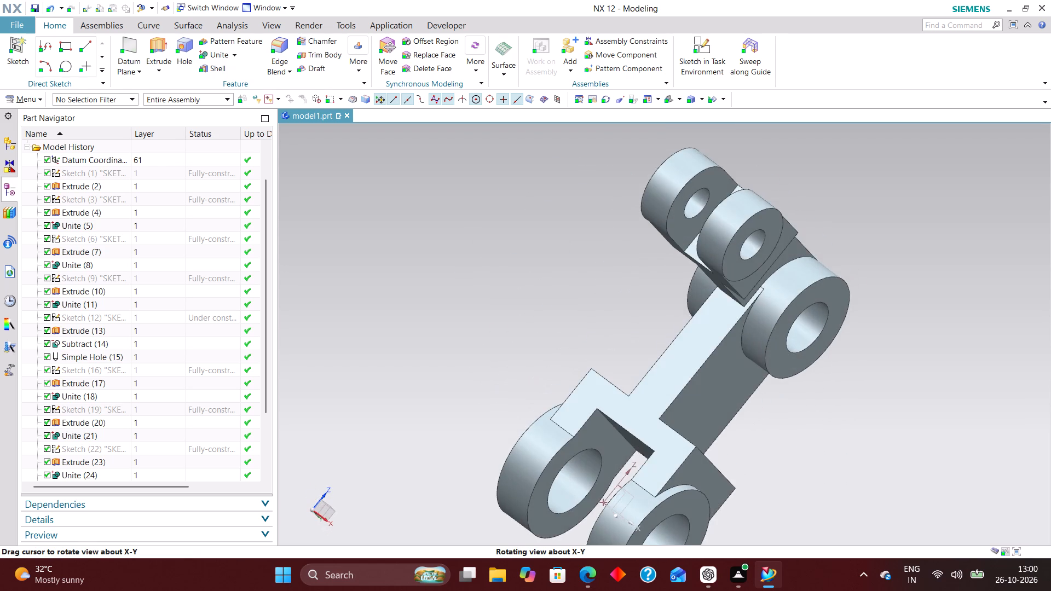
# Edit the upper arm's extrude, Extrude (17), with rollback and set its symmetric distance to 9 mm.
pyautogui.moveTo(956, 362); pyautogui.dragTo(922, 356, button='middle')
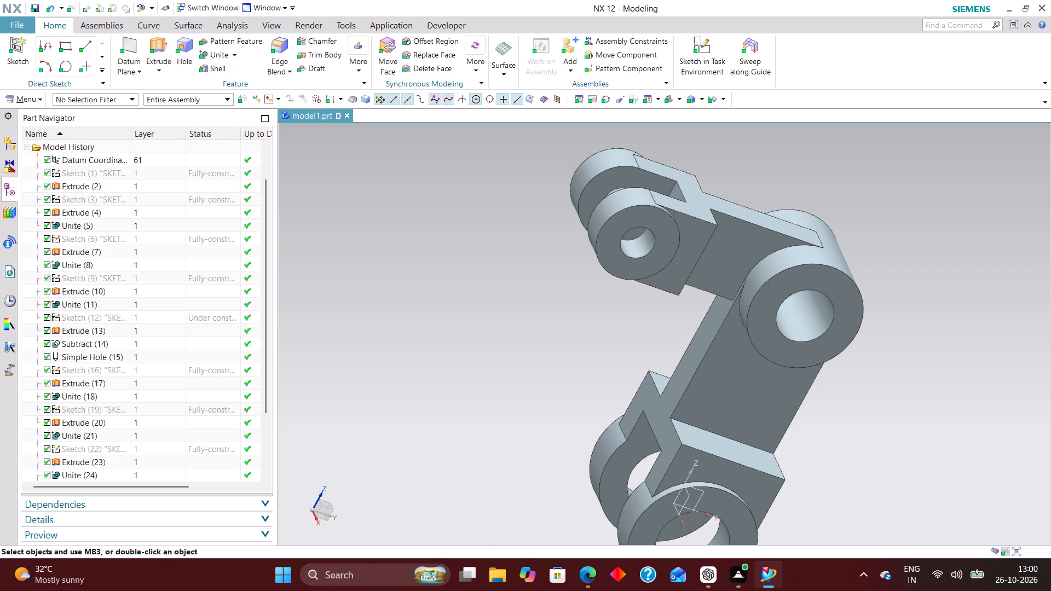
pyautogui.press('End')
pyautogui.press('End')
pyautogui.press('End')
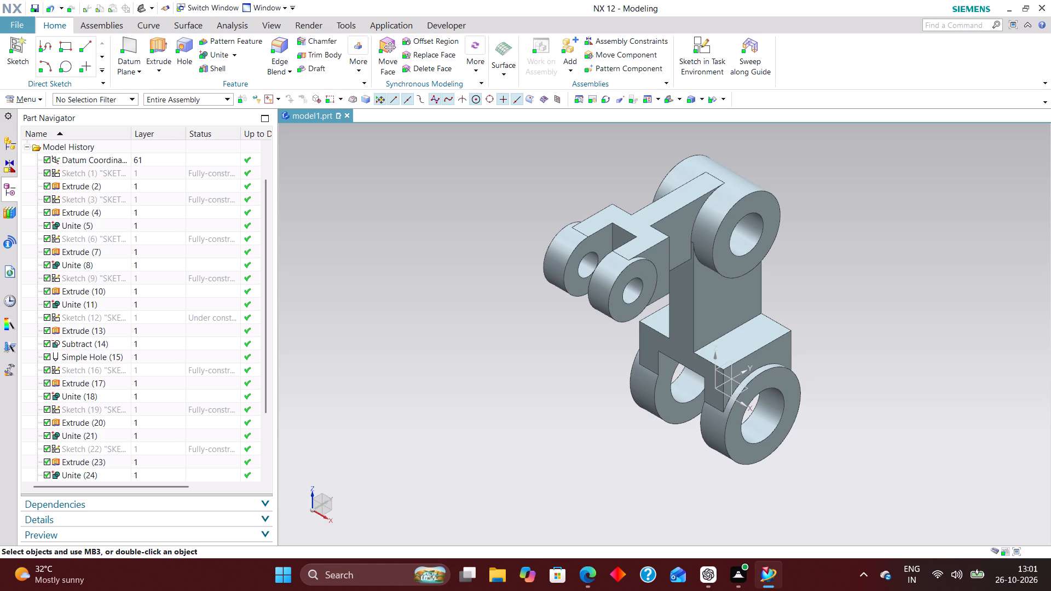
pyautogui.scroll(6, 694, 244)
pyautogui.scroll(-5, 699, 292)
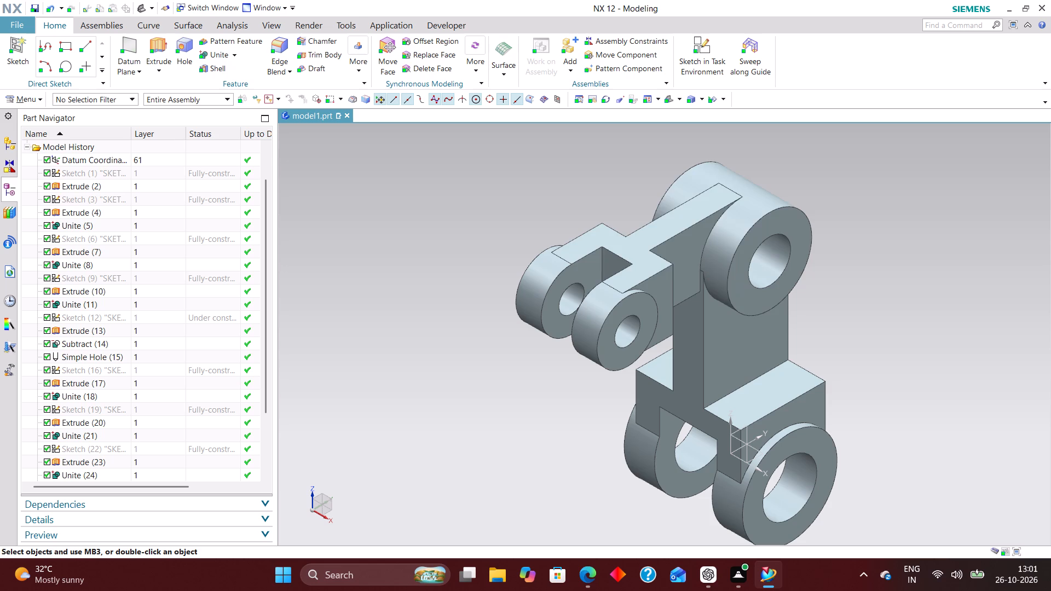
pyautogui.click(100, 379)
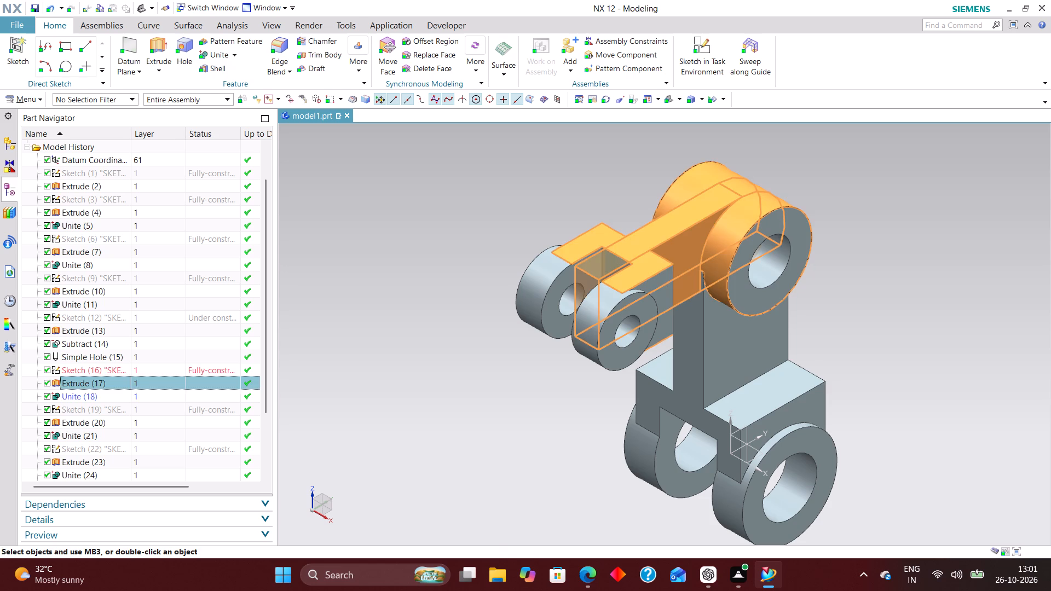
pyautogui.rightClick(101, 380)
pyautogui.click(152, 105)
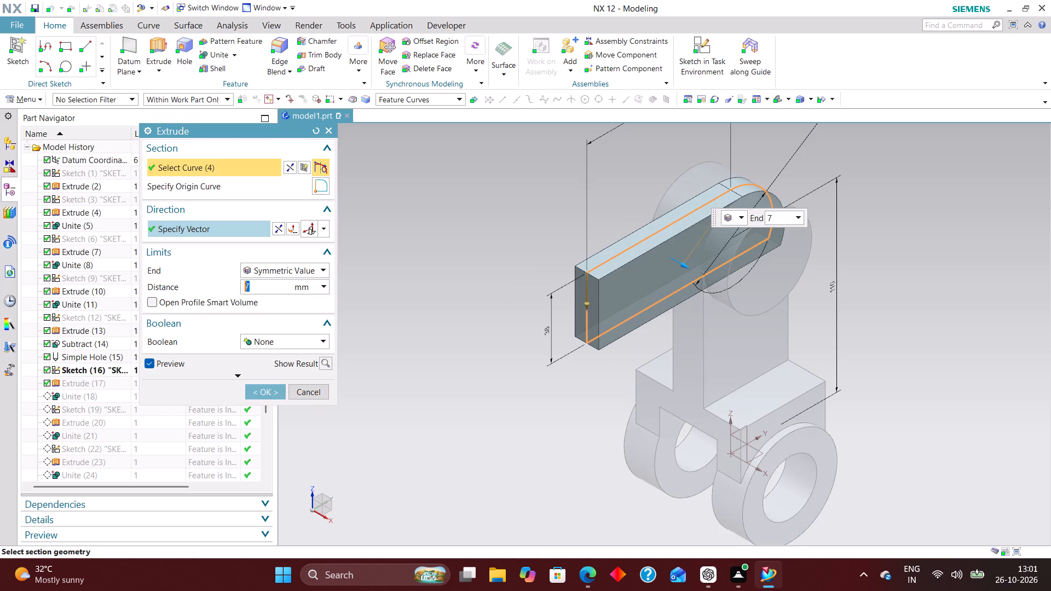
pyautogui.press('9')
pyautogui.press('Return')
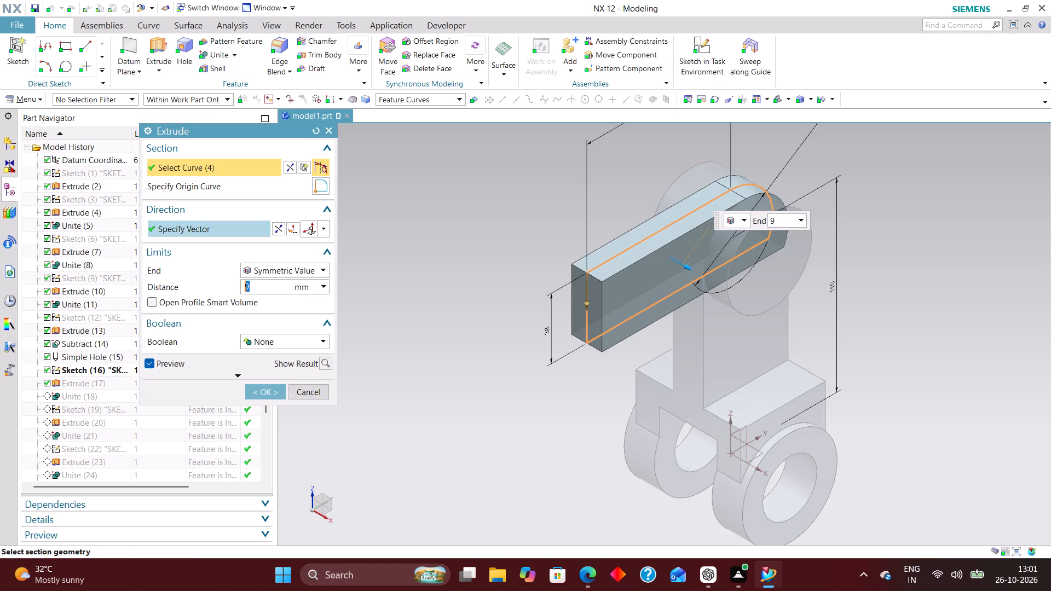
pyautogui.press('Return')
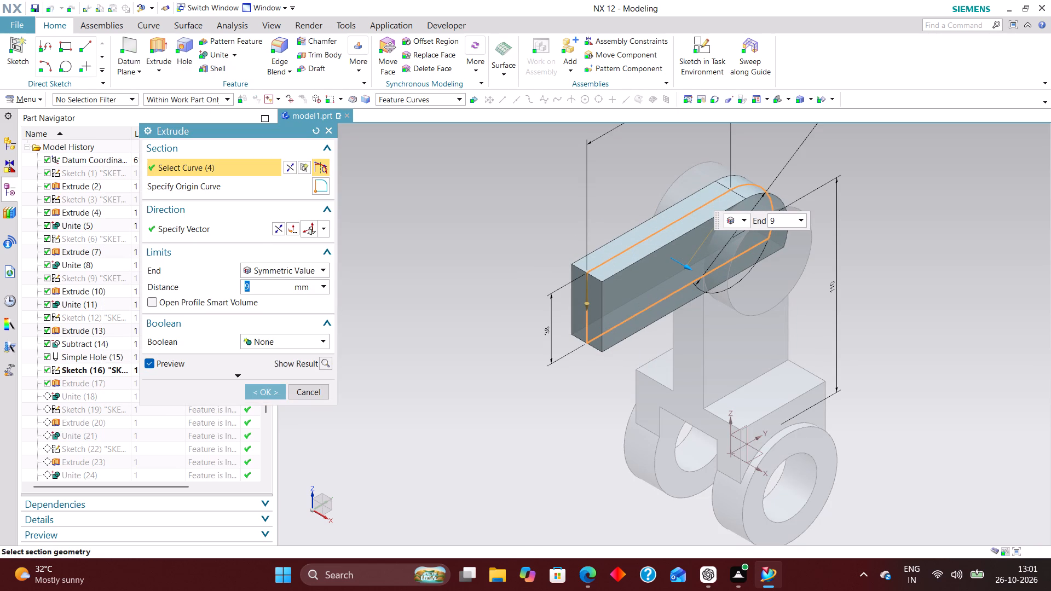
pyautogui.click(272, 396)
# Examine the bracket with its thickened upper arm close up, from several angles and in the isometric view.
pyautogui.scroll(5, 702, 293)
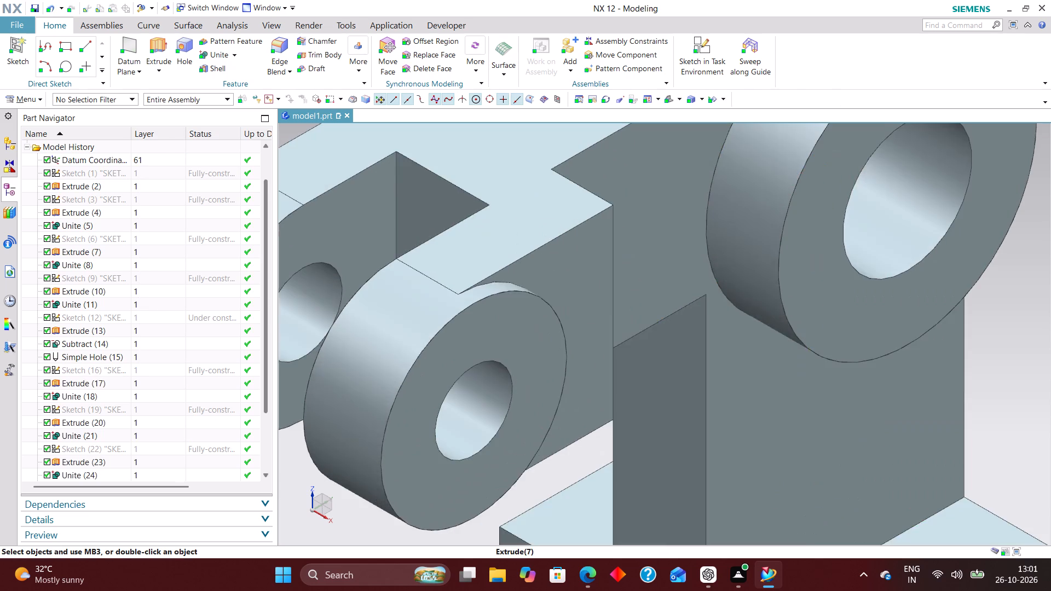
pyautogui.scroll(-5, 702, 293)
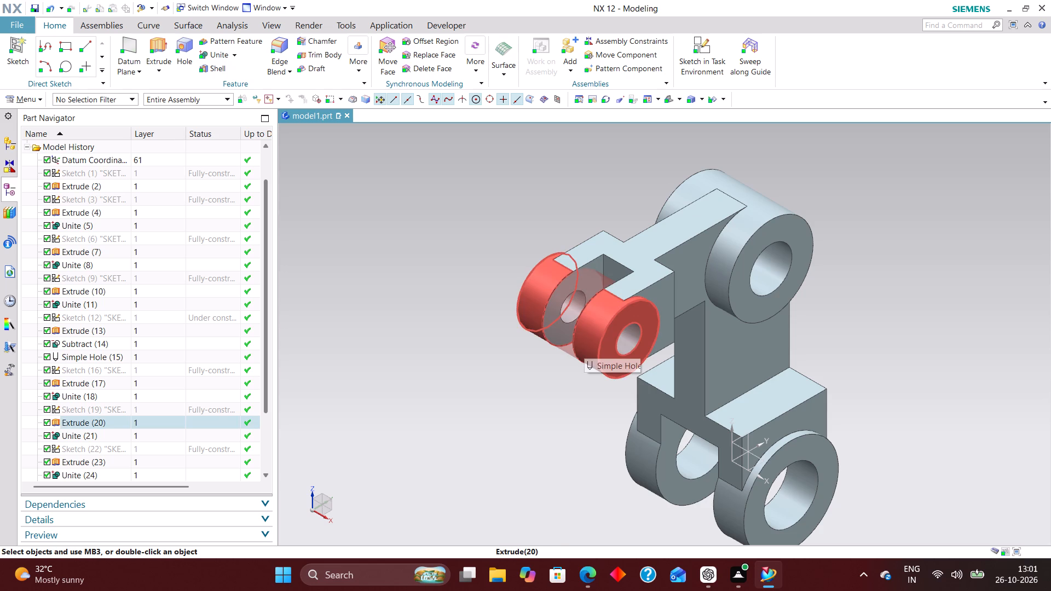
pyautogui.scroll(-4, 601, 329)
pyautogui.scroll(3, 630, 427)
pyautogui.moveTo(626, 439); pyautogui.dragTo(723, 432, button='middle')
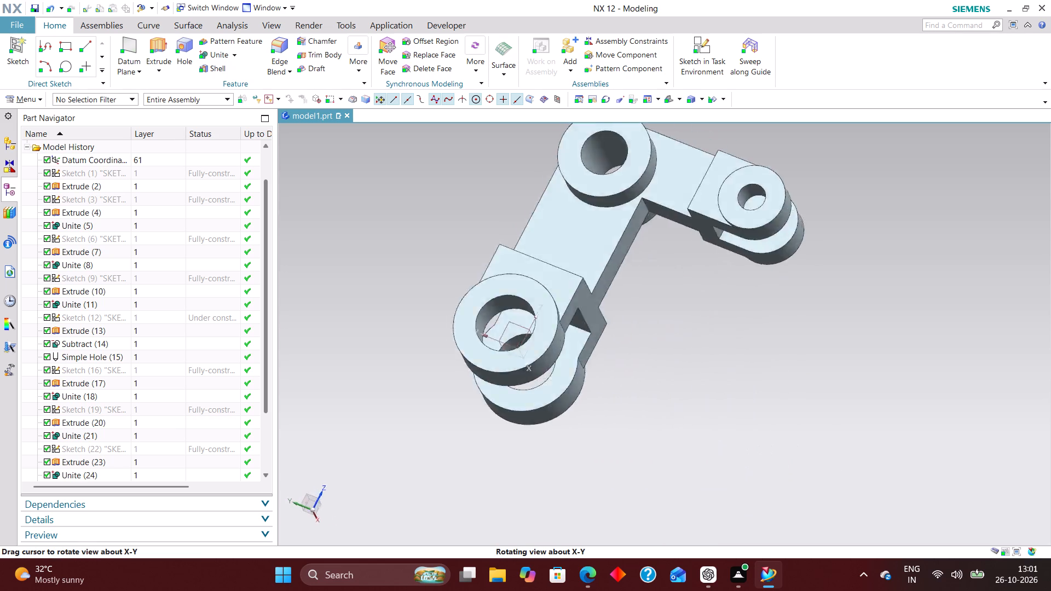
pyautogui.moveTo(723, 432); pyautogui.dragTo(742, 274, button='middle')
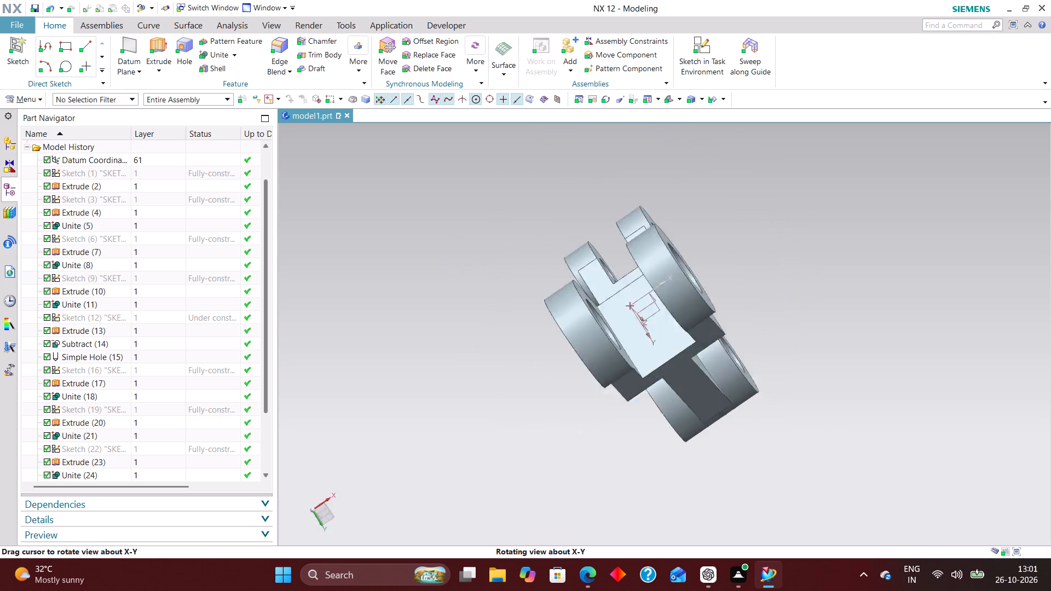
pyautogui.moveTo(742, 274); pyautogui.dragTo(805, 453, button='middle')
pyautogui.scroll(1, 805, 454)
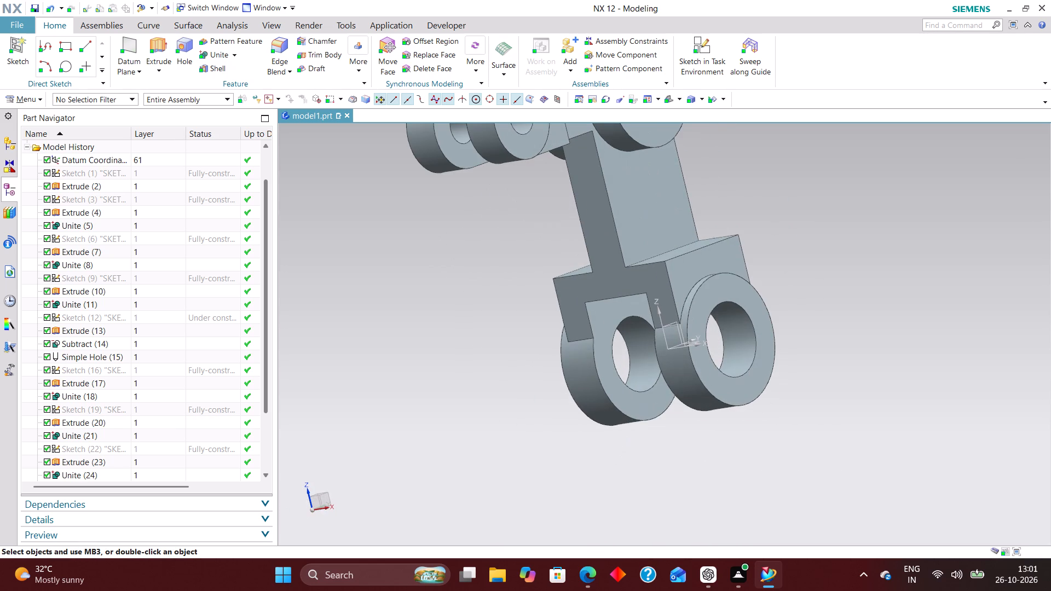
pyautogui.press('End')
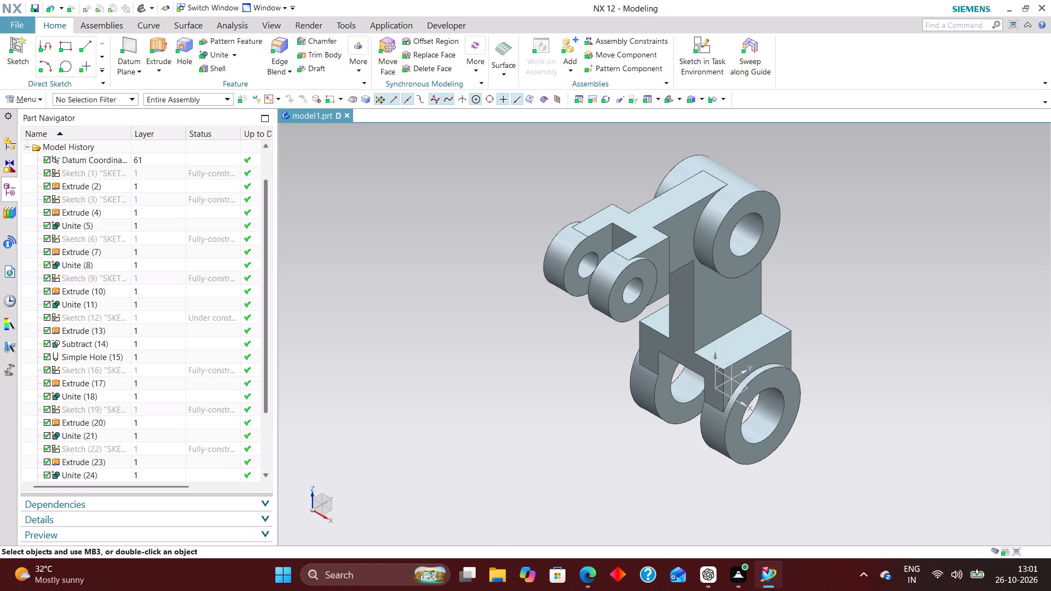
# Open the lower bosses' Simple Hole (15) with rollback to check its parameters, and close it without editing.
pyautogui.scroll(-1, 474, 279)
pyautogui.scroll(3, 687, 448)
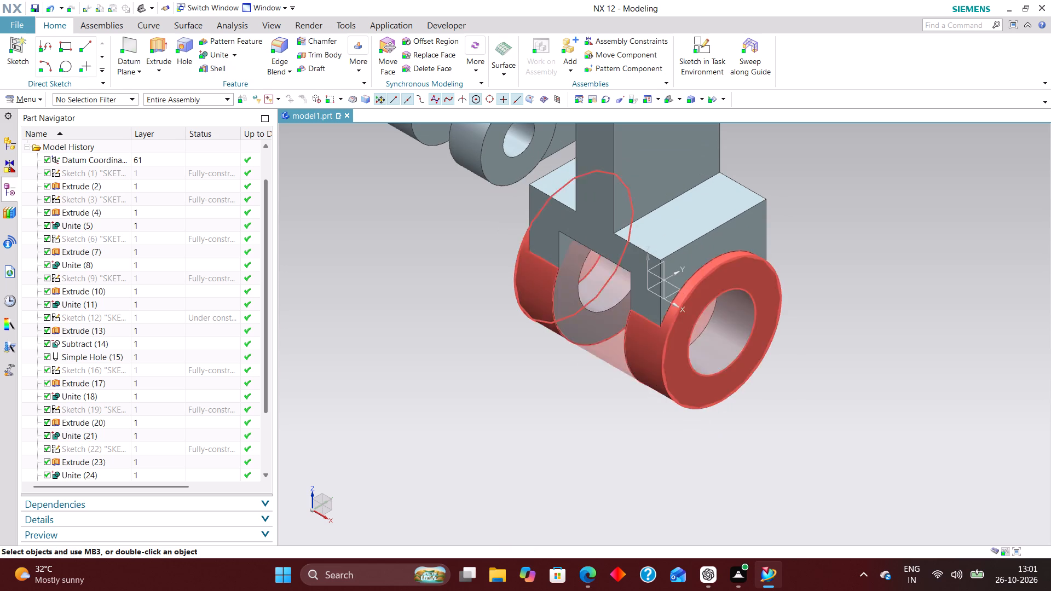
pyautogui.click(136, 355)
pyautogui.rightClick(136, 354)
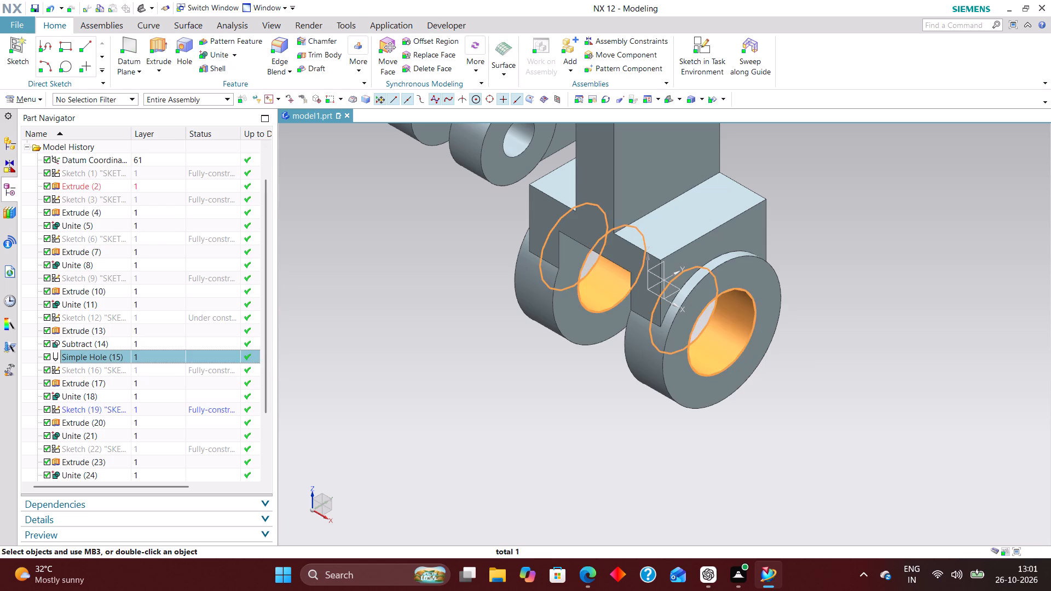
pyautogui.click(197, 112)
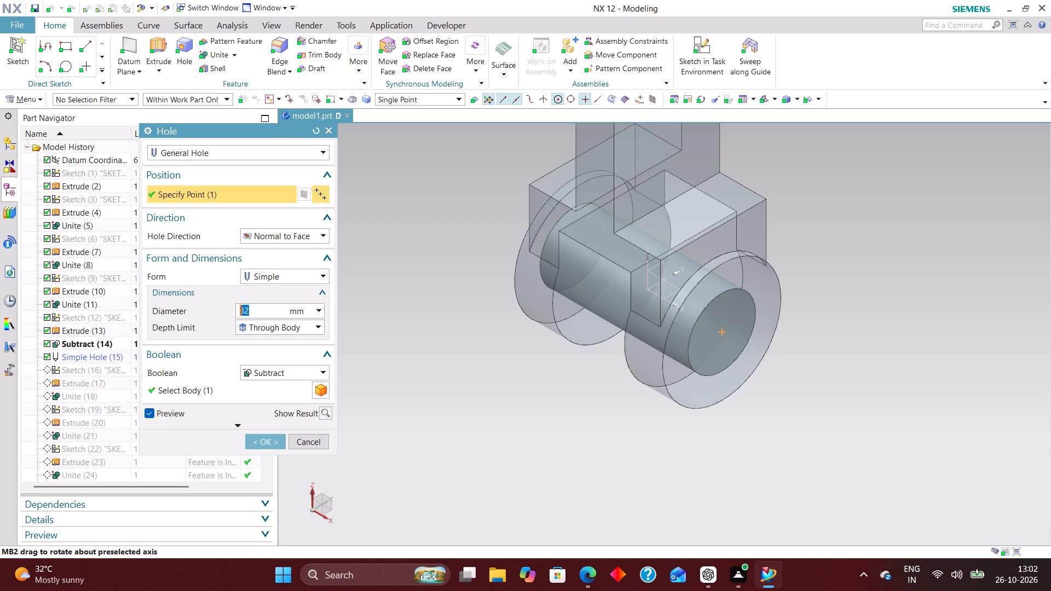
pyautogui.click(311, 439)
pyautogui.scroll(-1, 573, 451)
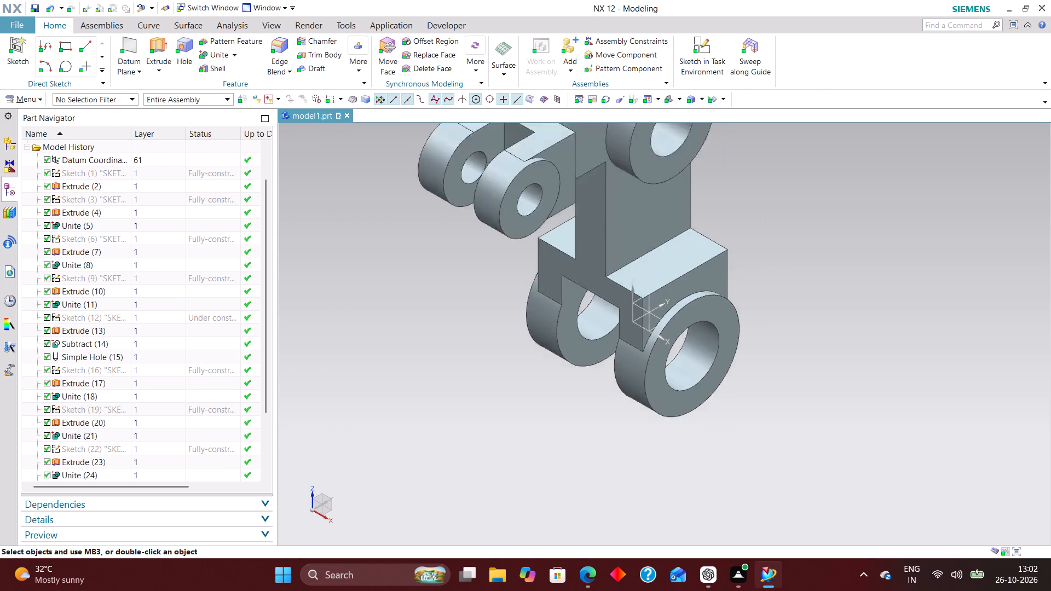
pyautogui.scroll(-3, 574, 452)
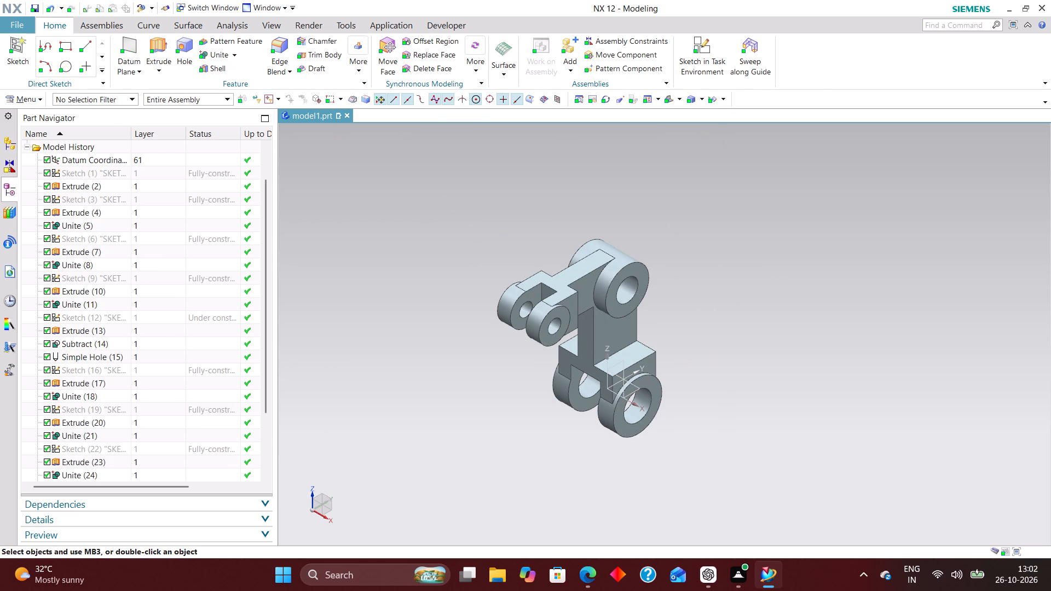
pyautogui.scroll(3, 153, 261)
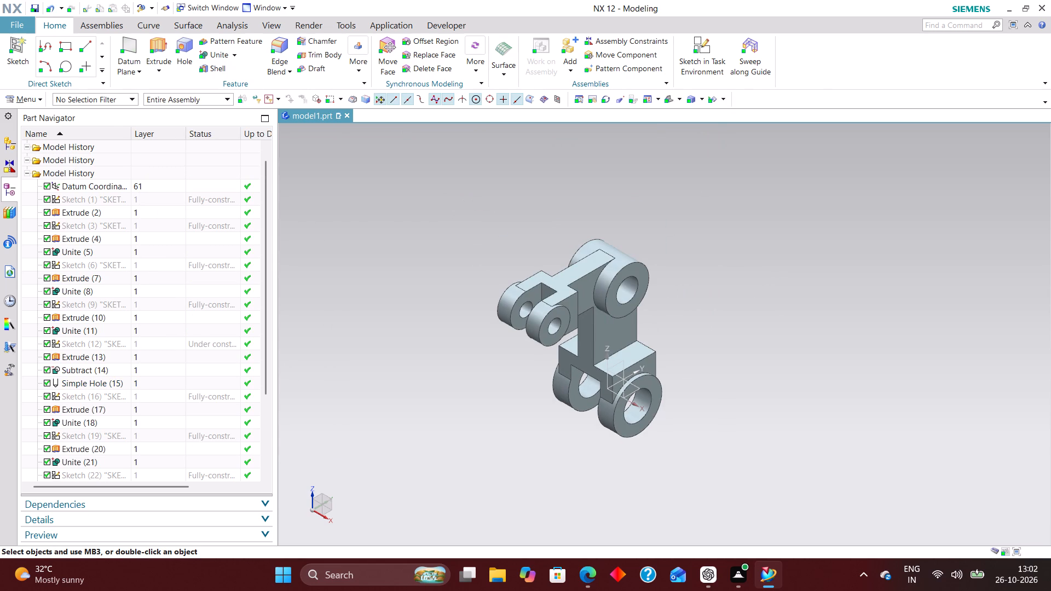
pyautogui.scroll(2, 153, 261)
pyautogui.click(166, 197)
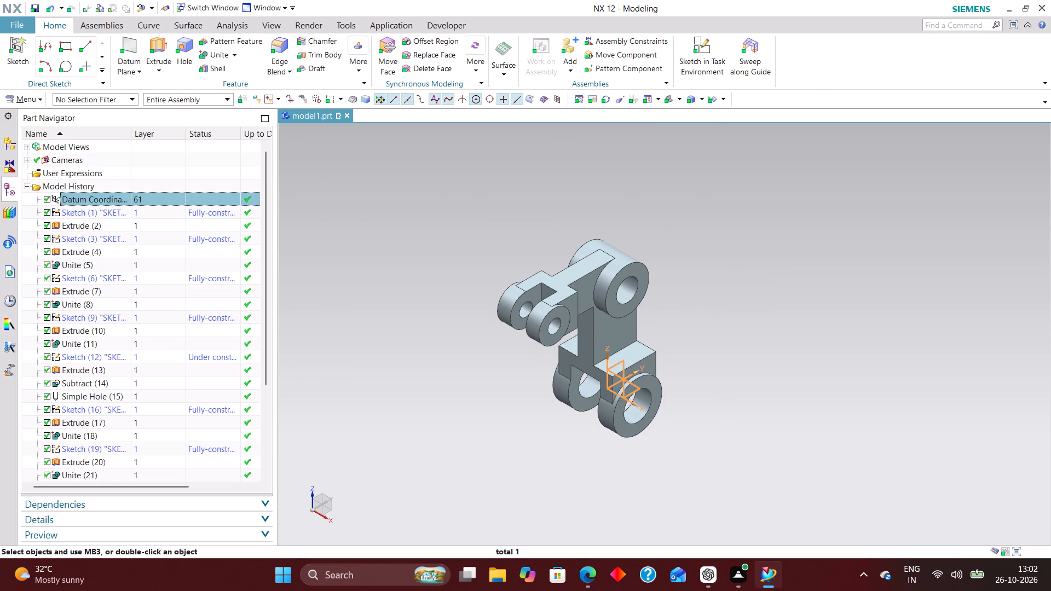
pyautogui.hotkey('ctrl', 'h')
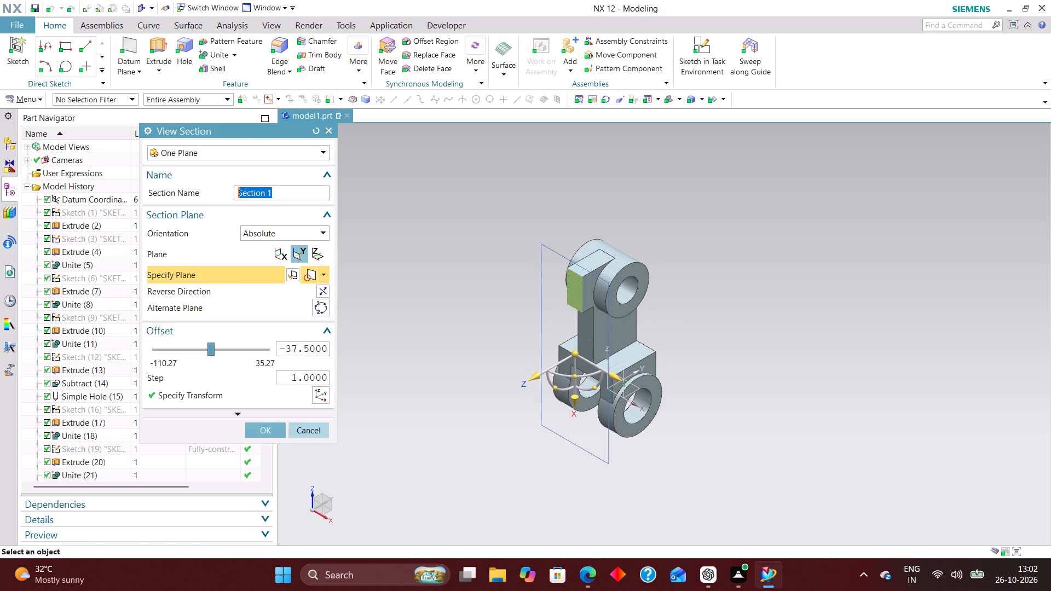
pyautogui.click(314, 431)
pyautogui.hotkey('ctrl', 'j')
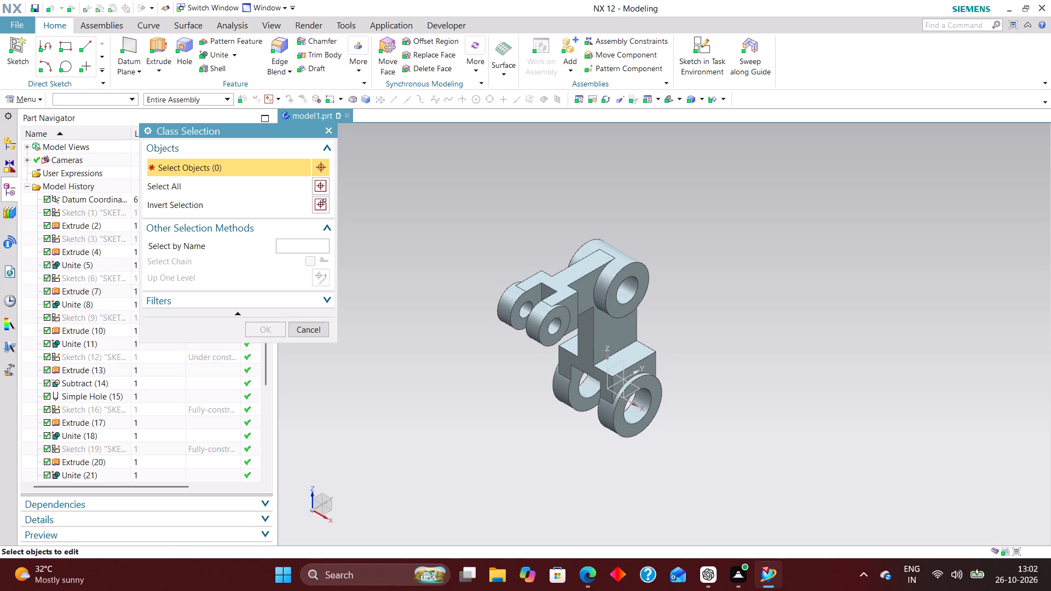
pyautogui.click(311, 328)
# Move the datum coordinate system to layer 220 through Edit Object Display.
pyautogui.click(146, 201)
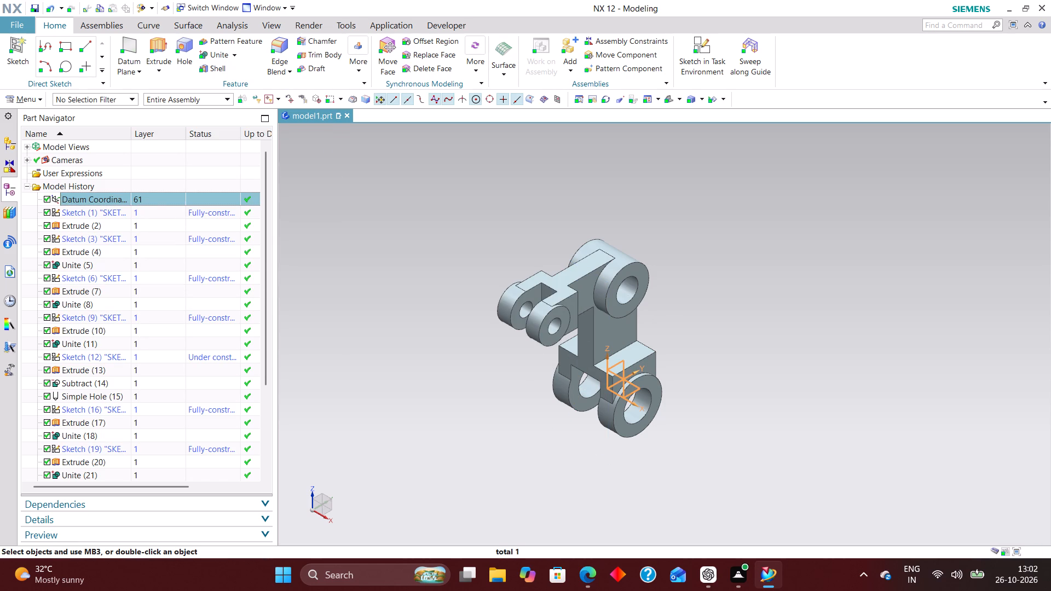
pyautogui.hotkey('ctrl', 'j')
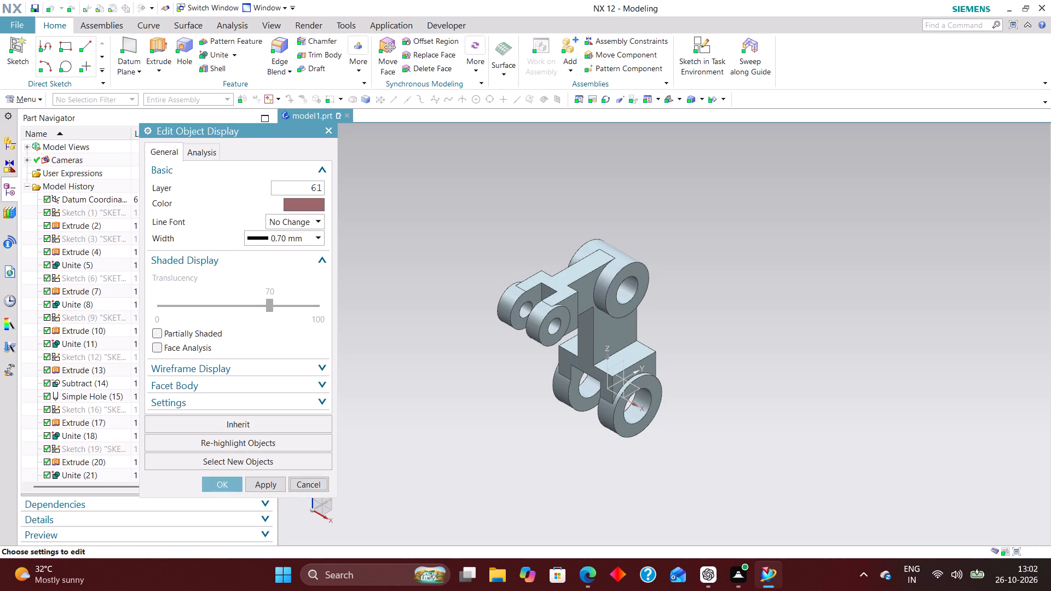
pyautogui.moveTo(305, 188); pyautogui.dragTo(350, 190)
pyautogui.write('220')
pyautogui.press('Return')
# Move Sketch (1), the lower boss circle, to layer 11 through Edit Object Display.
pyautogui.click(149, 213)
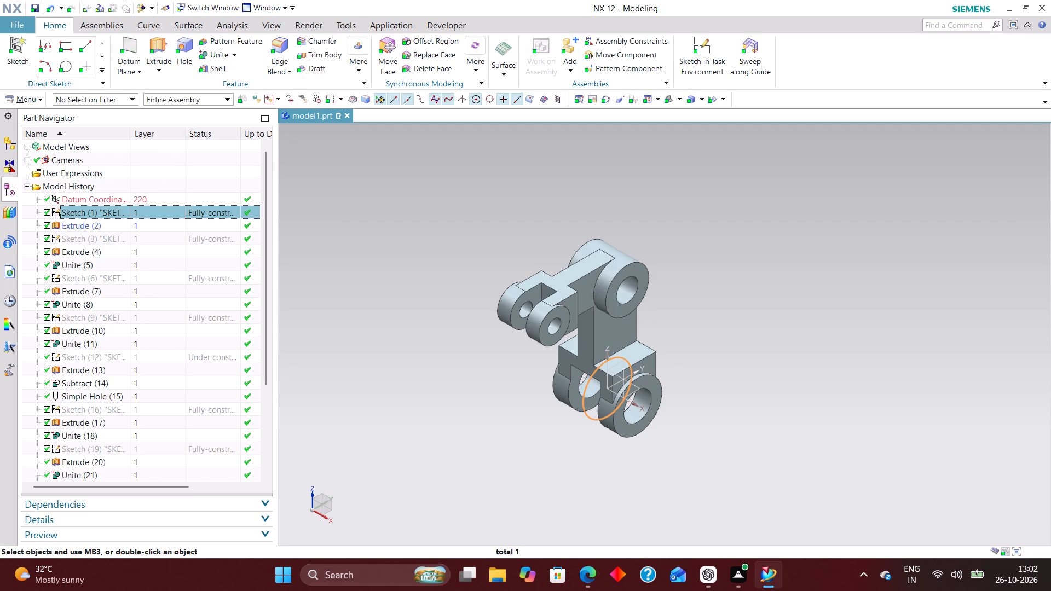
pyautogui.hotkey('ctrl', 'j')
pyautogui.write('113')
pyautogui.press('BackSpace')
pyautogui.press('Return')
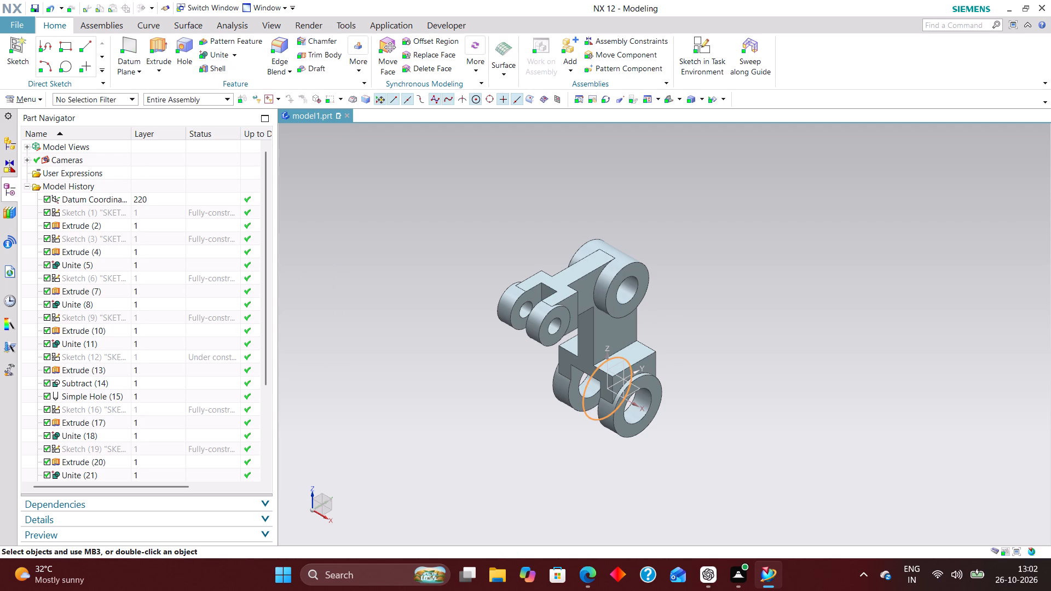
# Move the bracket's solid body to layer 2 by editing the object display of Extrude (2).
pyautogui.click(154, 225)
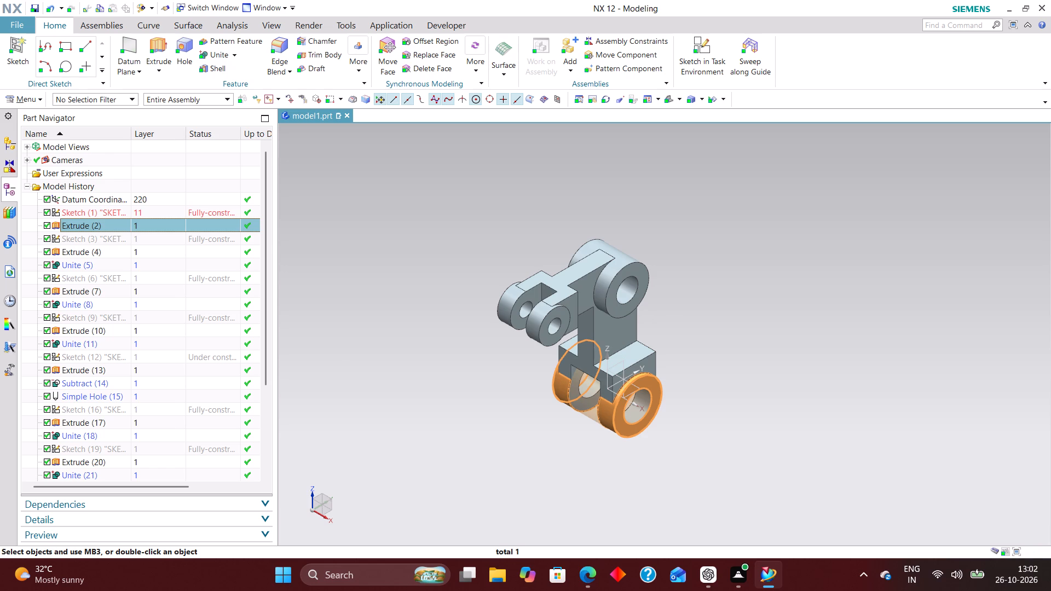
pyautogui.hotkey('ctrl', 'j')
pyautogui.press('2')
pyautogui.press('Return')
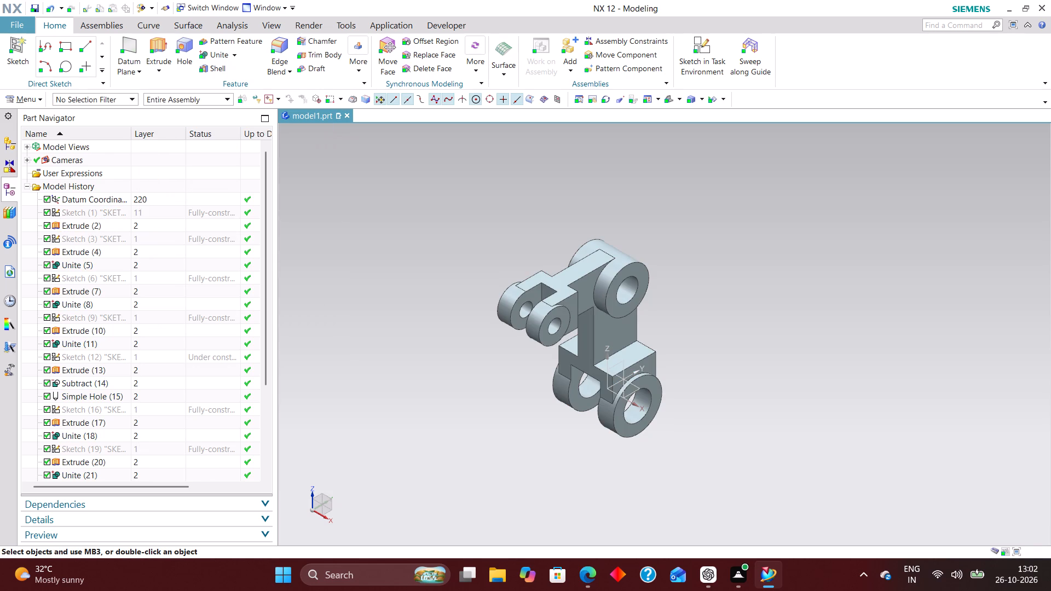
# Move Sketch (3) to layer 12 and Sketch (6) to layer 13 through Edit Object Display.
pyautogui.click(151, 239)
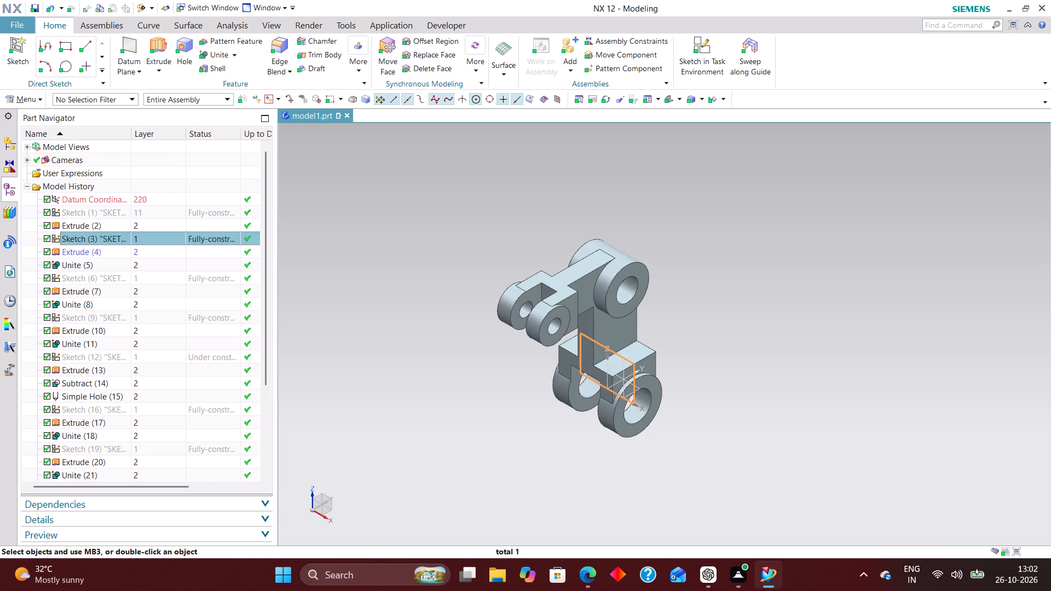
pyautogui.hotkey('ctrl', 'j')
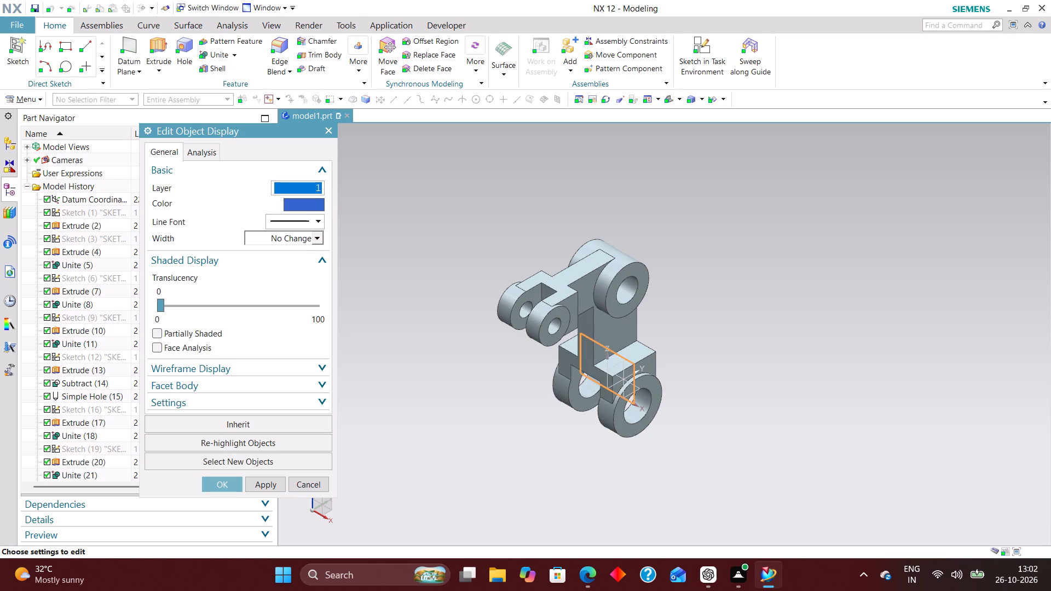
pyautogui.write('12')
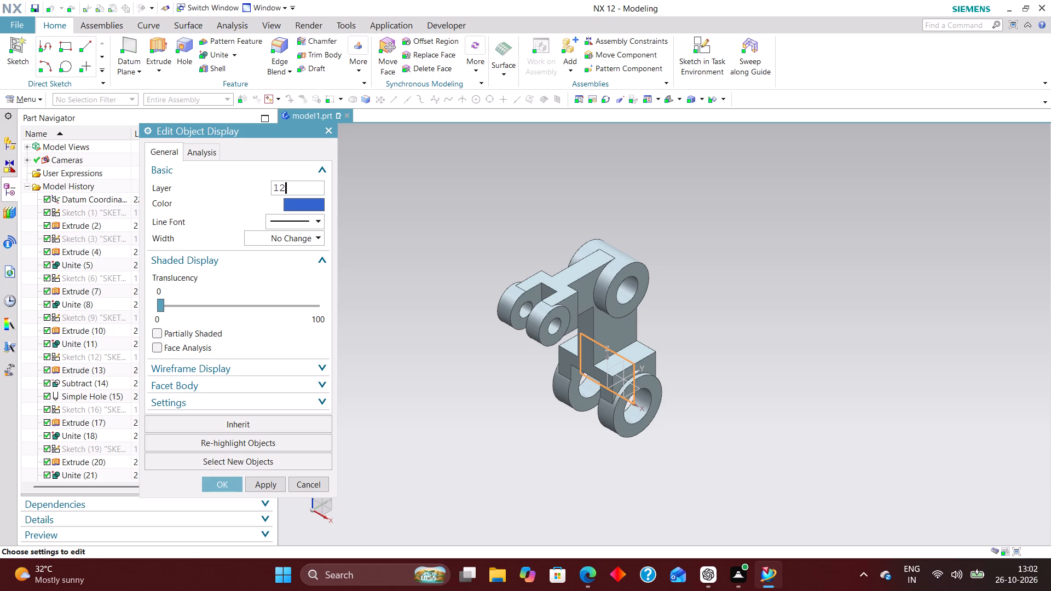
pyautogui.press('Return')
pyautogui.click(149, 277)
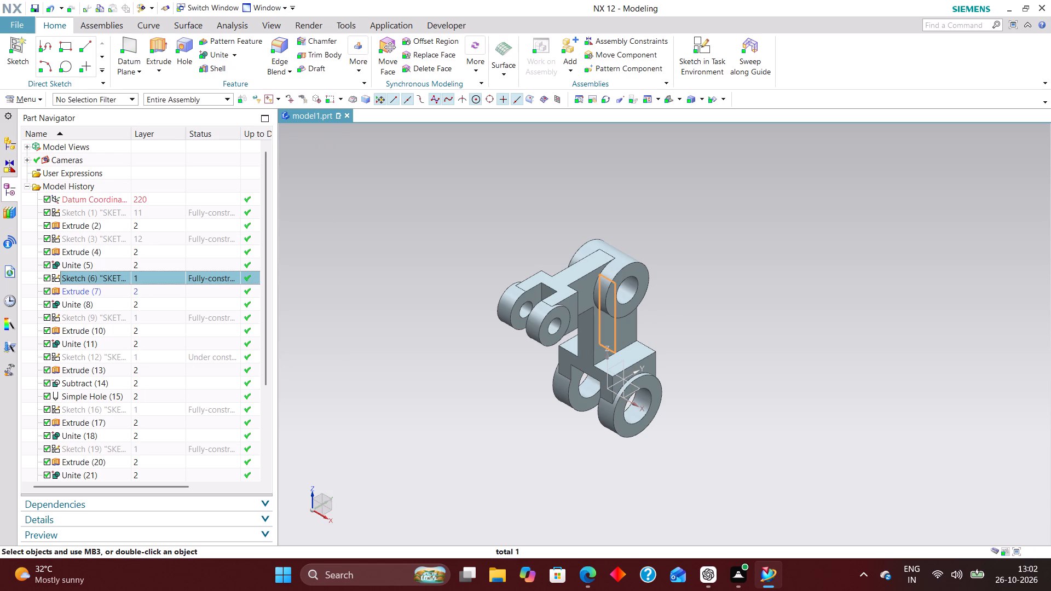
pyautogui.hotkey('ctrl', 'j')
pyautogui.write('13')
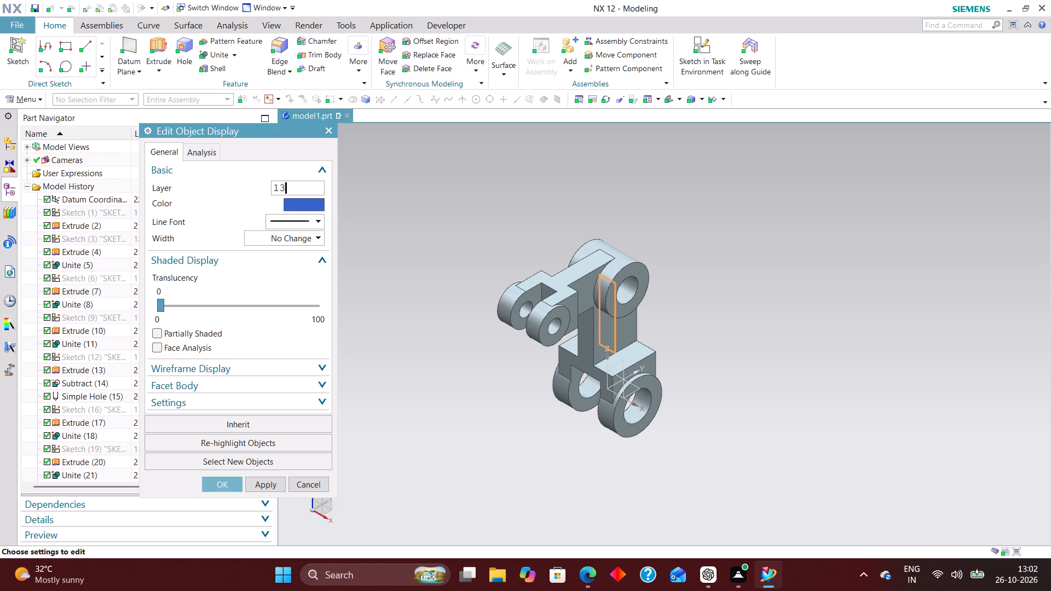
pyautogui.press('Return')
# Move Sketch (9) to layer 14 and Sketch (12) to layer 15 through Edit Object Display.
pyautogui.click(143, 318)
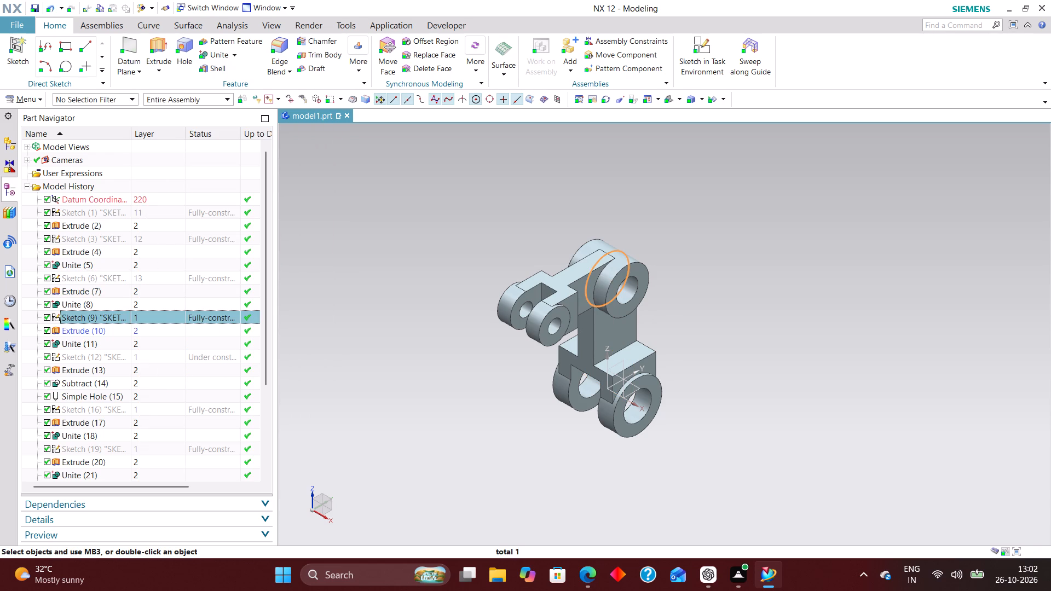
pyautogui.hotkey('ctrl', 'j')
pyautogui.write('14')
pyautogui.press('Return')
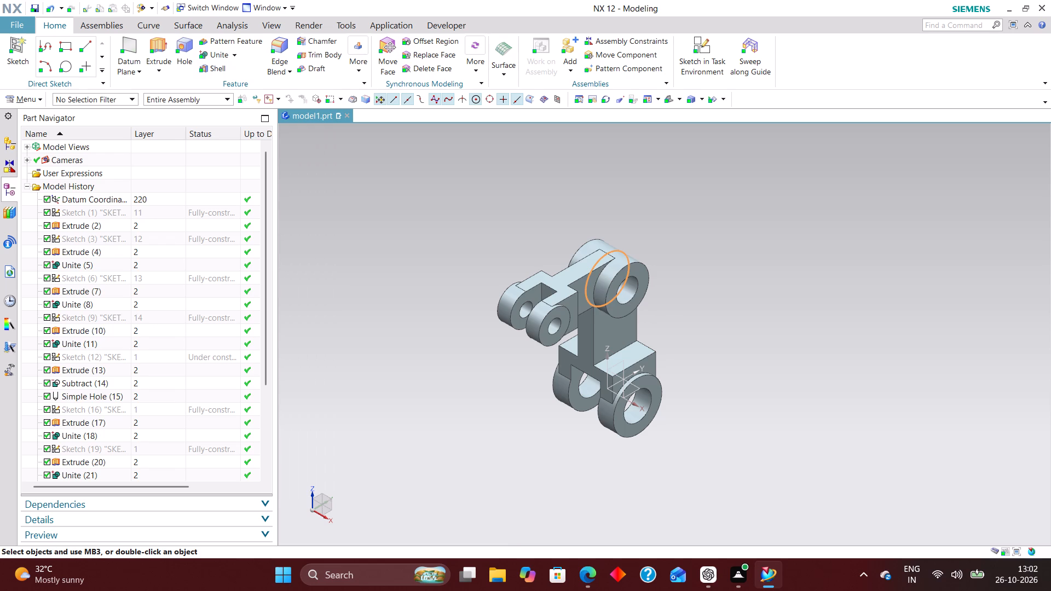
pyautogui.click(143, 355)
pyautogui.hotkey('ctrl', 'j')
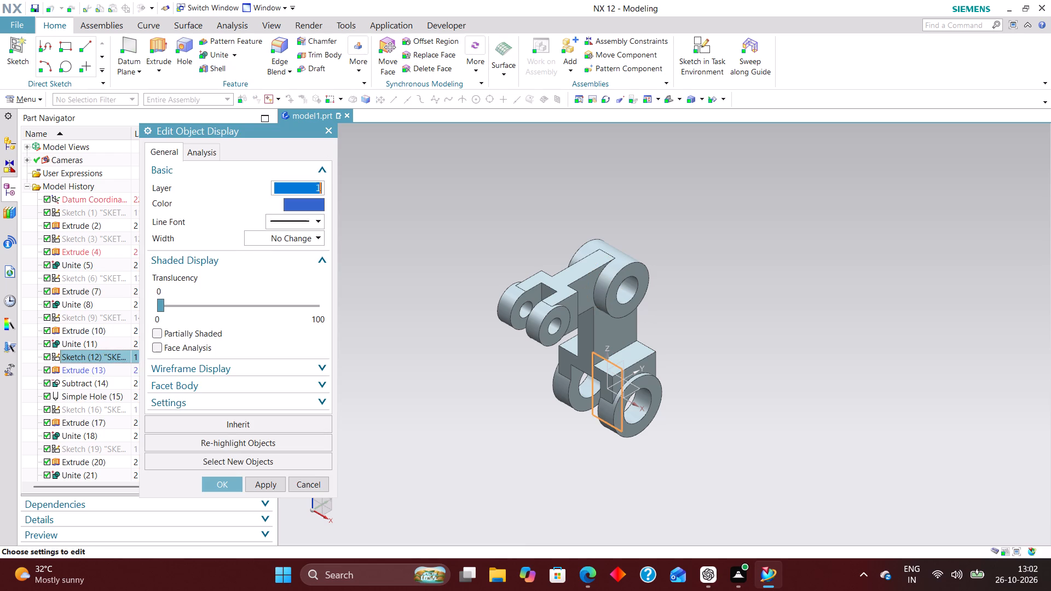
pyautogui.write('15')
pyautogui.press('Return')
# Move Sketch (16) to layer 16 and Sketch (19) to layer 17 through Edit Object Display.
pyautogui.click(148, 408)
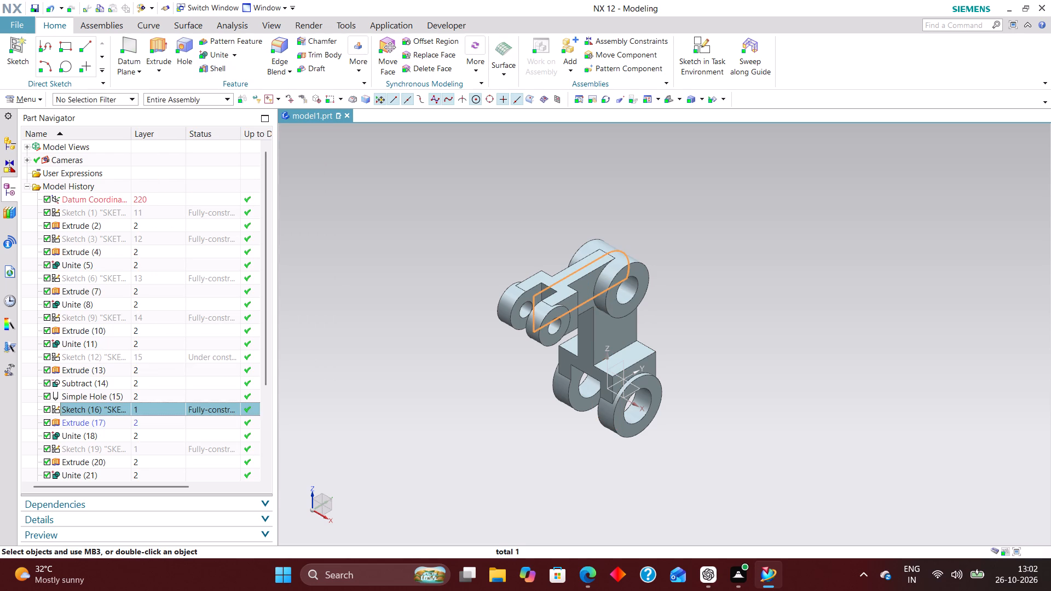
pyautogui.hotkey('ctrl', 'j')
pyautogui.write('16')
pyautogui.press('Return')
pyautogui.scroll(-3, 138, 437)
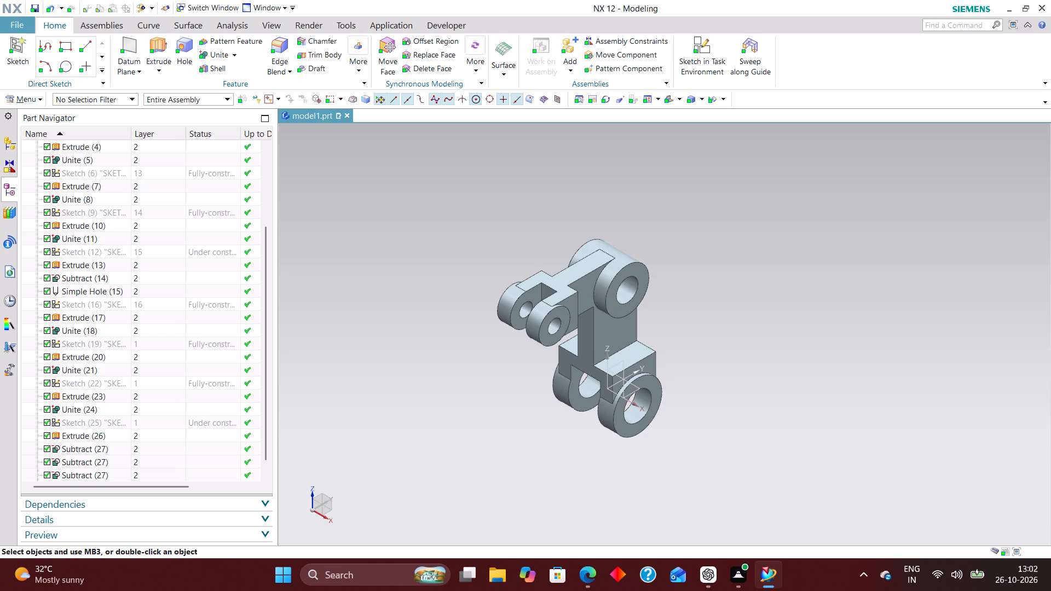
pyautogui.click(153, 330)
pyautogui.hotkey('ctrl', 'j')
pyautogui.write('17')
pyautogui.press('Return')
# Move Sketch (22) to layer 18 and Sketch (25) to layer 19 through Edit Object Display.
pyautogui.click(148, 372)
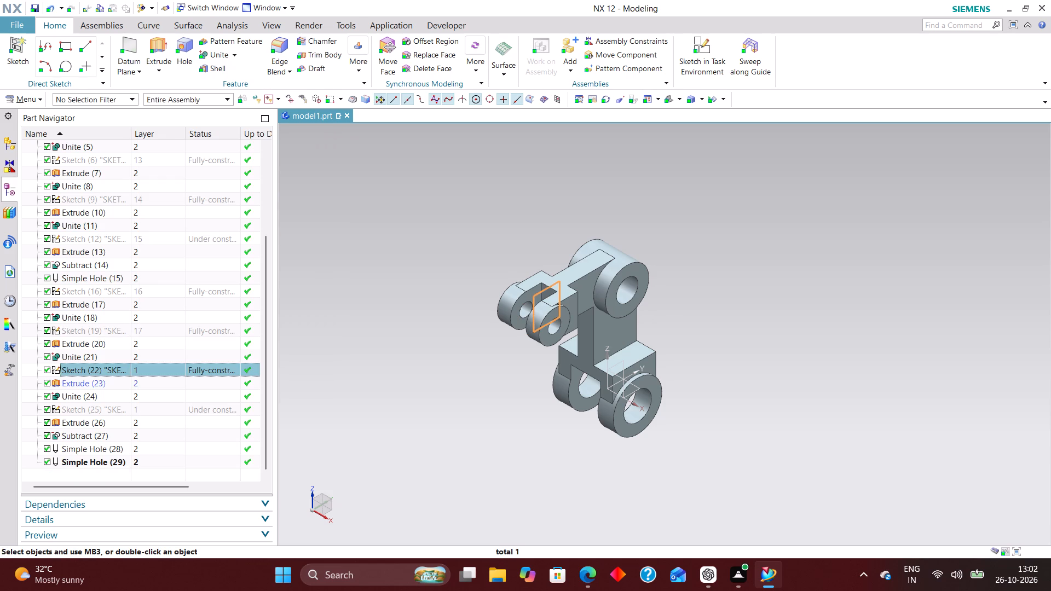
pyautogui.hotkey('ctrl', 'j')
pyautogui.write('18')
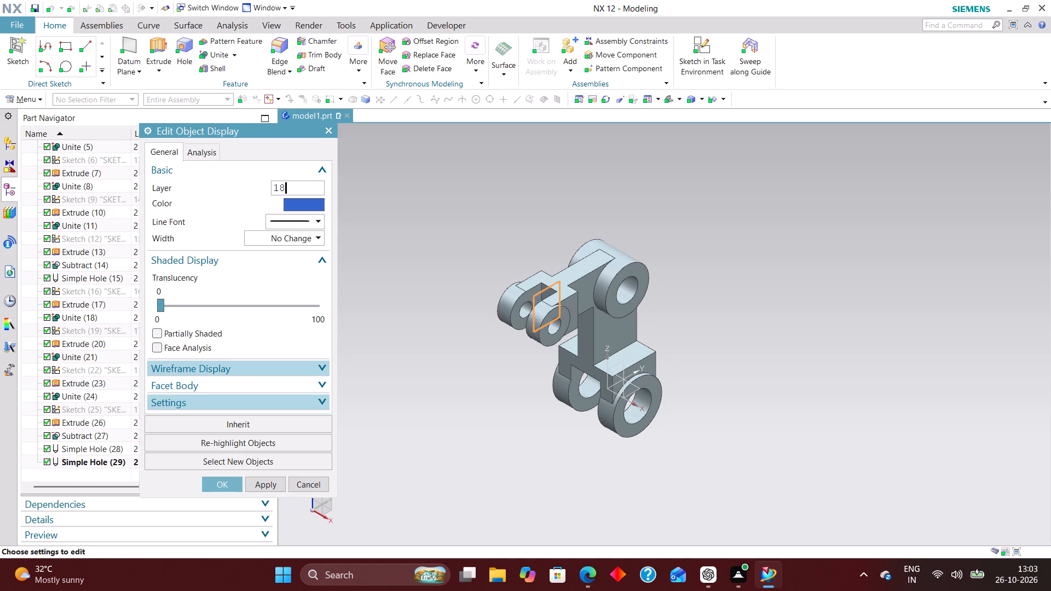
pyautogui.press('Return')
pyautogui.click(143, 408)
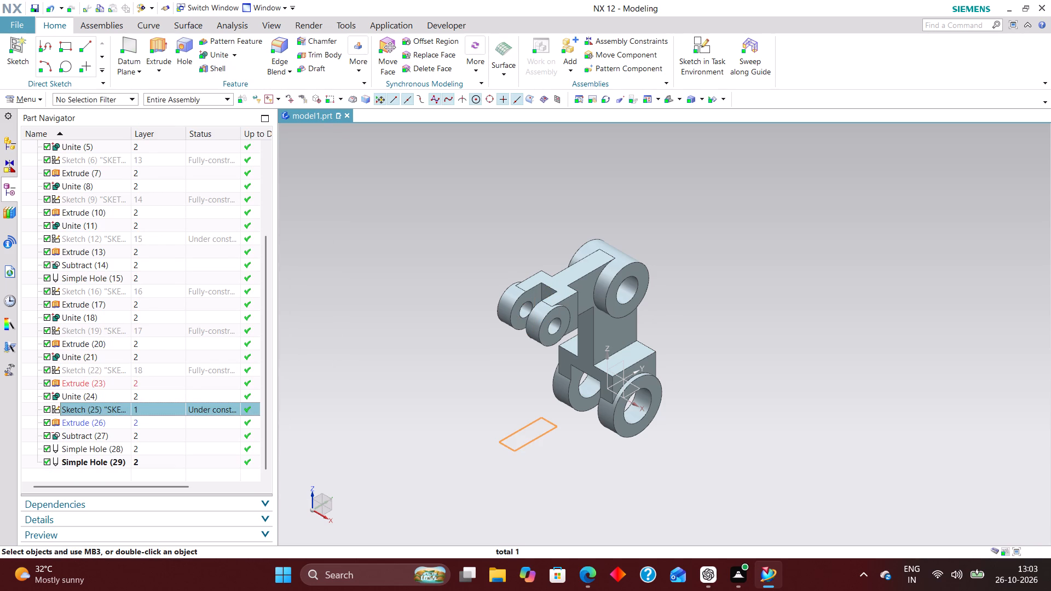
pyautogui.hotkey('ctrl', 'j')
pyautogui.write('19')
pyautogui.press('Return')
# Create a feature group named HOLES containing Simple Hole (15), Simple Hole (28) and Simple Hole (29).
pyautogui.scroll(-1, 144, 407)
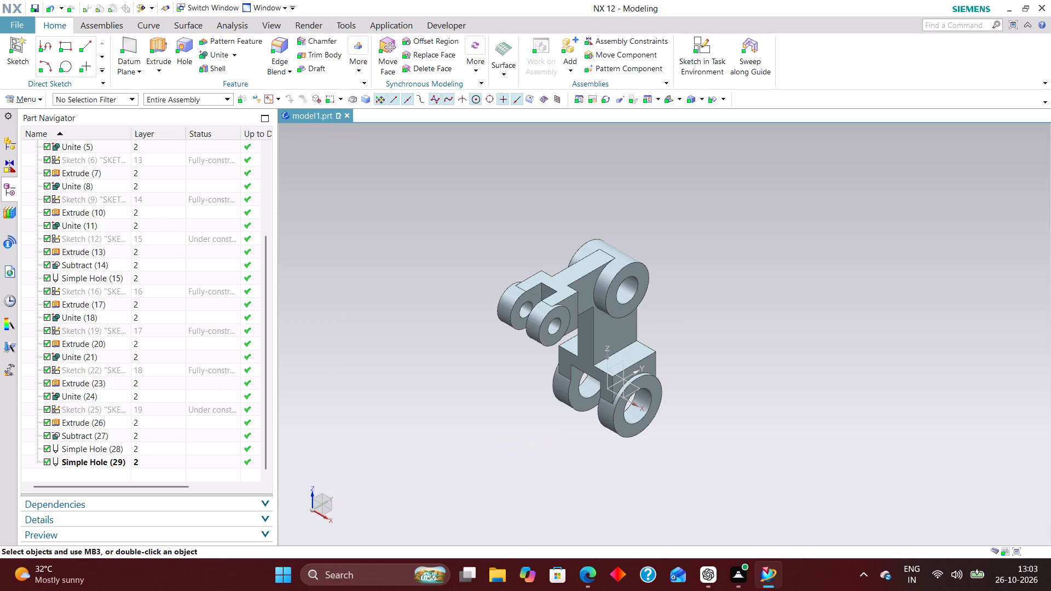
pyautogui.scroll(-2, 144, 407)
pyautogui.keyDown('ctrl'); pyautogui.click(88, 460); pyautogui.keyUp('ctrl')
pyautogui.keyDown('ctrl'); pyautogui.click(95, 448); pyautogui.keyUp('ctrl')
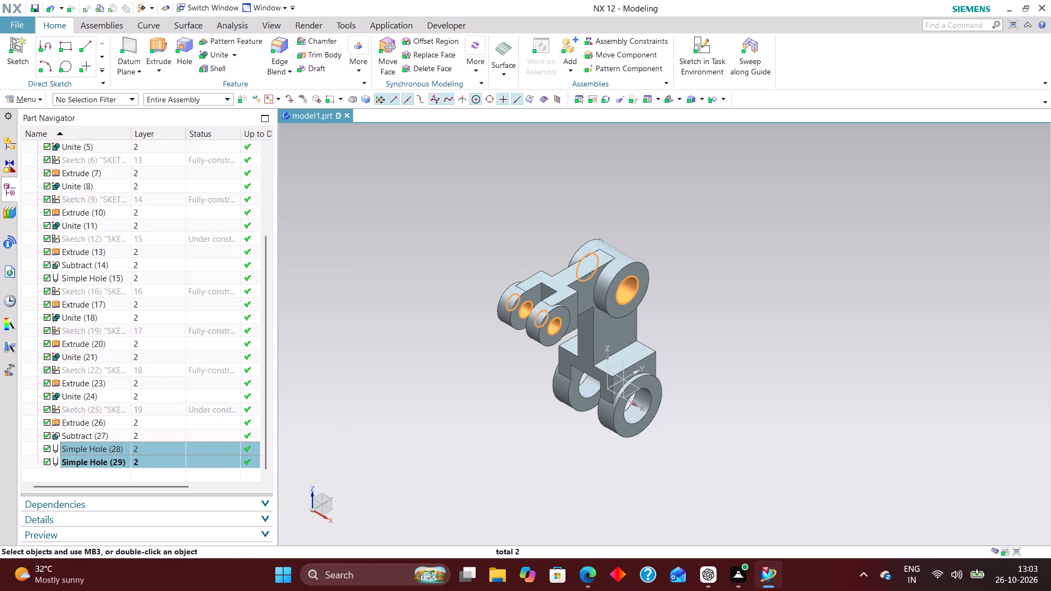
pyautogui.keyDown('ctrl'); pyautogui.click(101, 276); pyautogui.keyUp('ctrl')
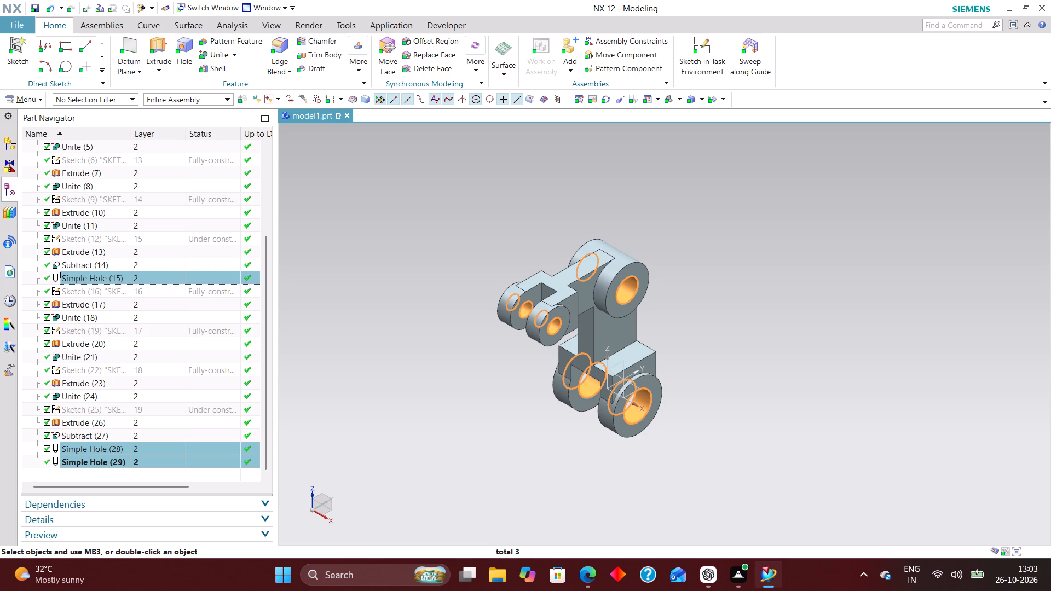
pyautogui.rightClick(149, 449)
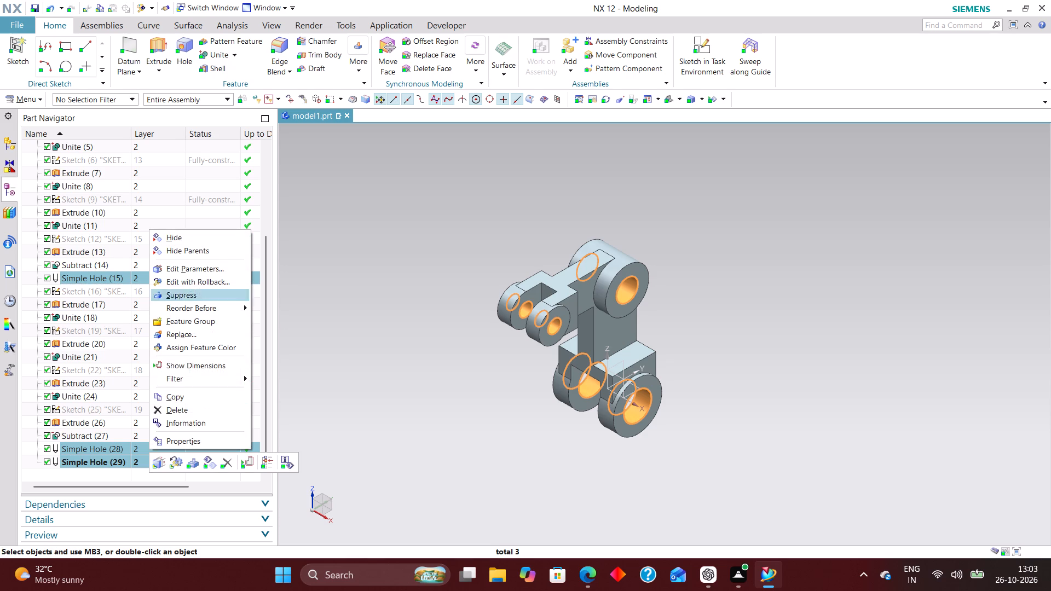
pyautogui.click(183, 323)
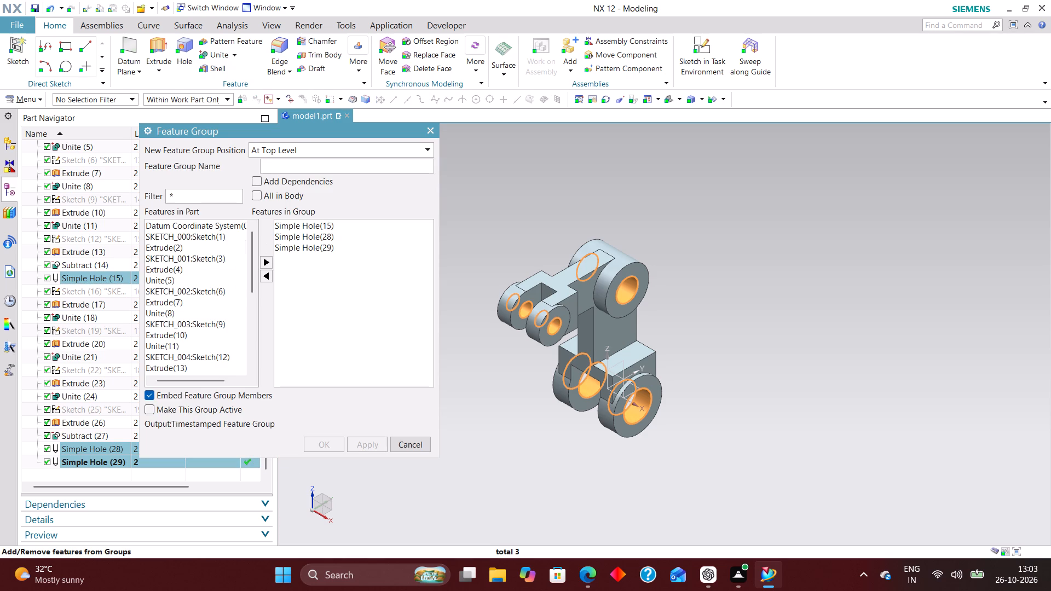
pyautogui.write('HOLES')
pyautogui.press('Return')
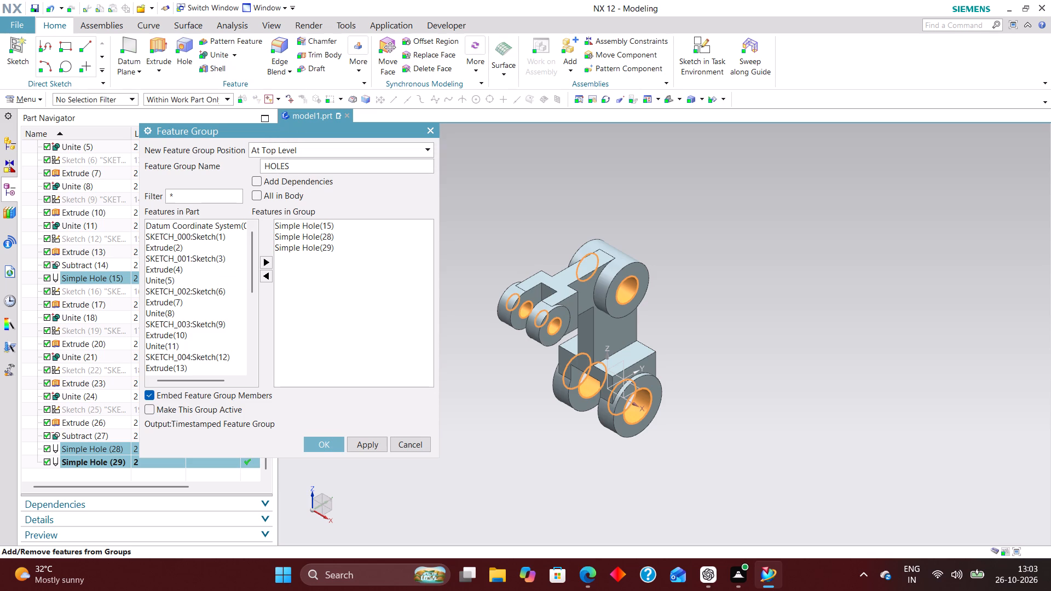
pyautogui.click(327, 442)
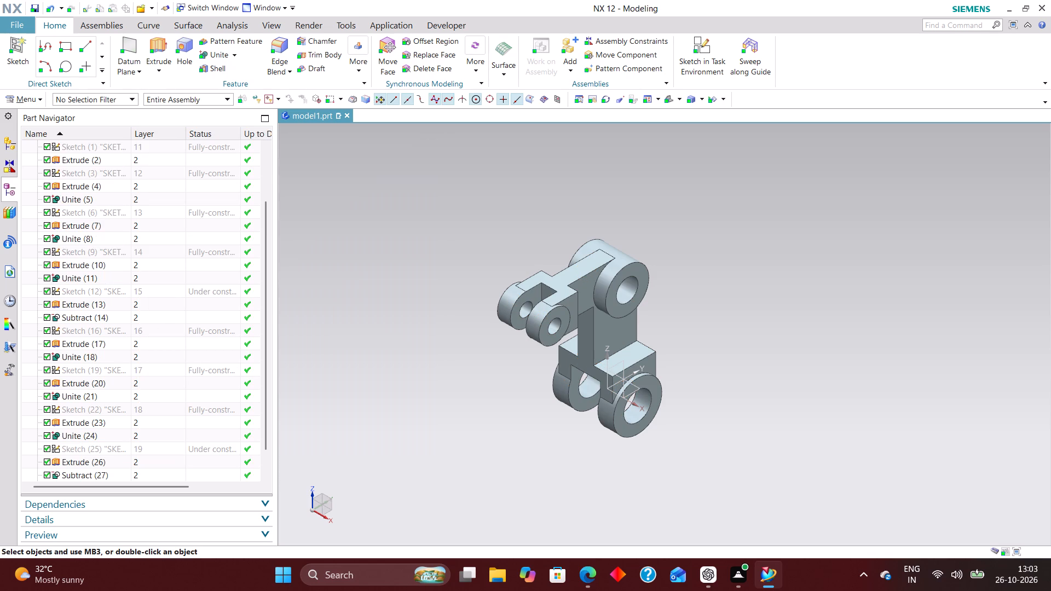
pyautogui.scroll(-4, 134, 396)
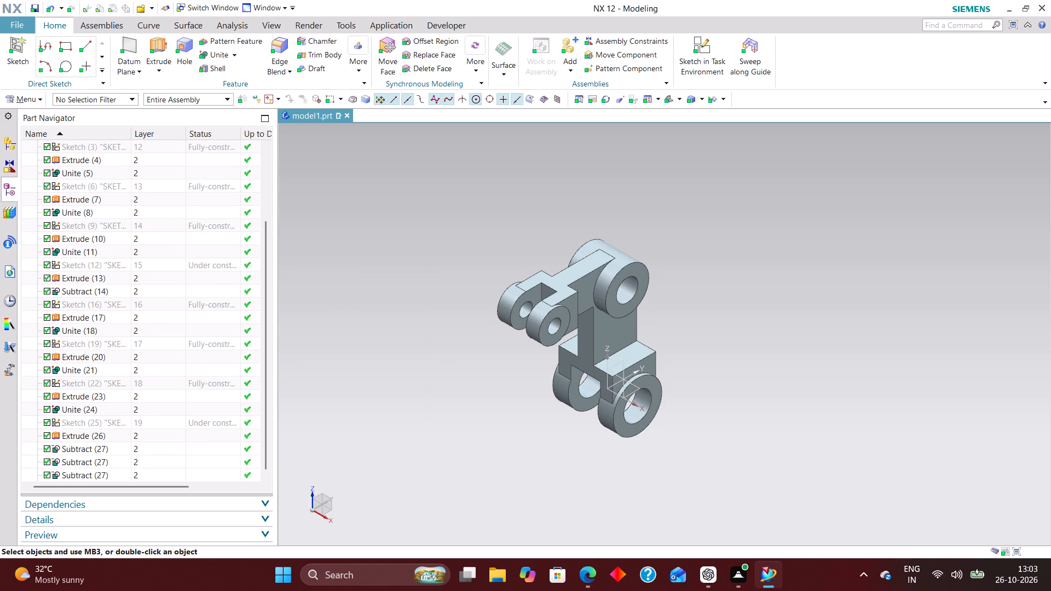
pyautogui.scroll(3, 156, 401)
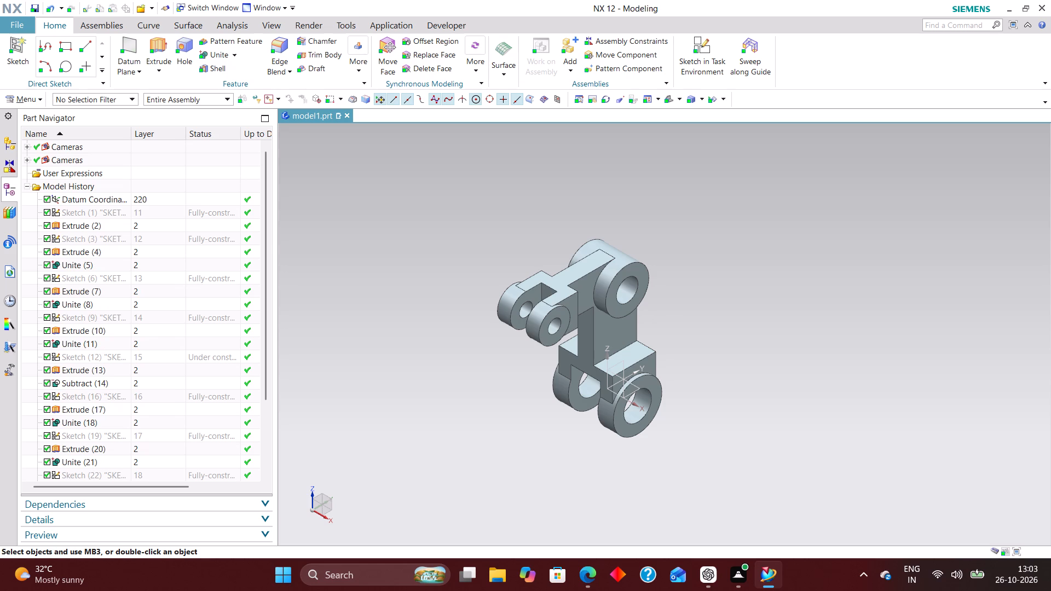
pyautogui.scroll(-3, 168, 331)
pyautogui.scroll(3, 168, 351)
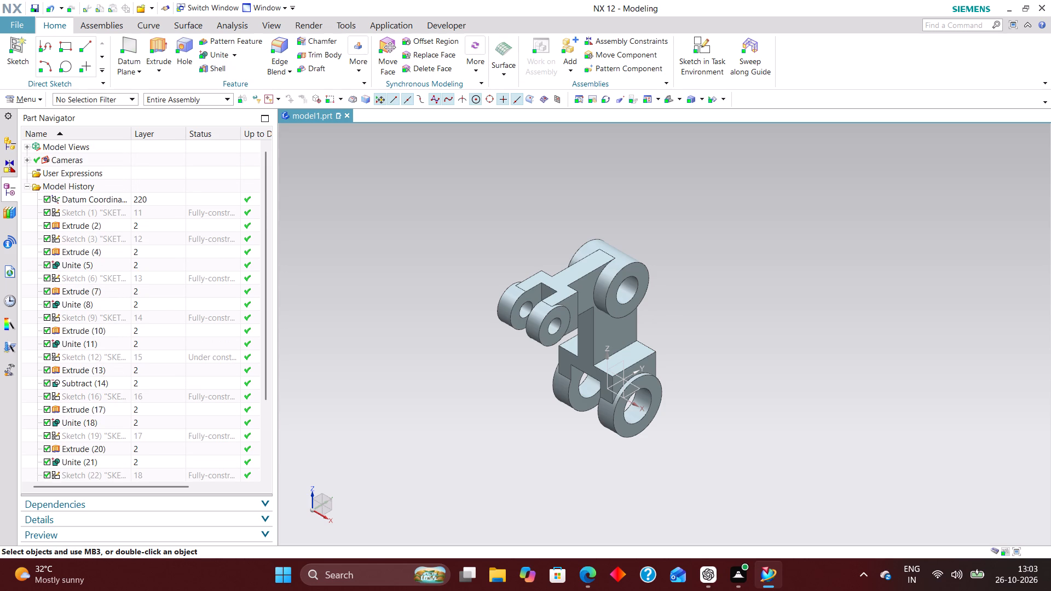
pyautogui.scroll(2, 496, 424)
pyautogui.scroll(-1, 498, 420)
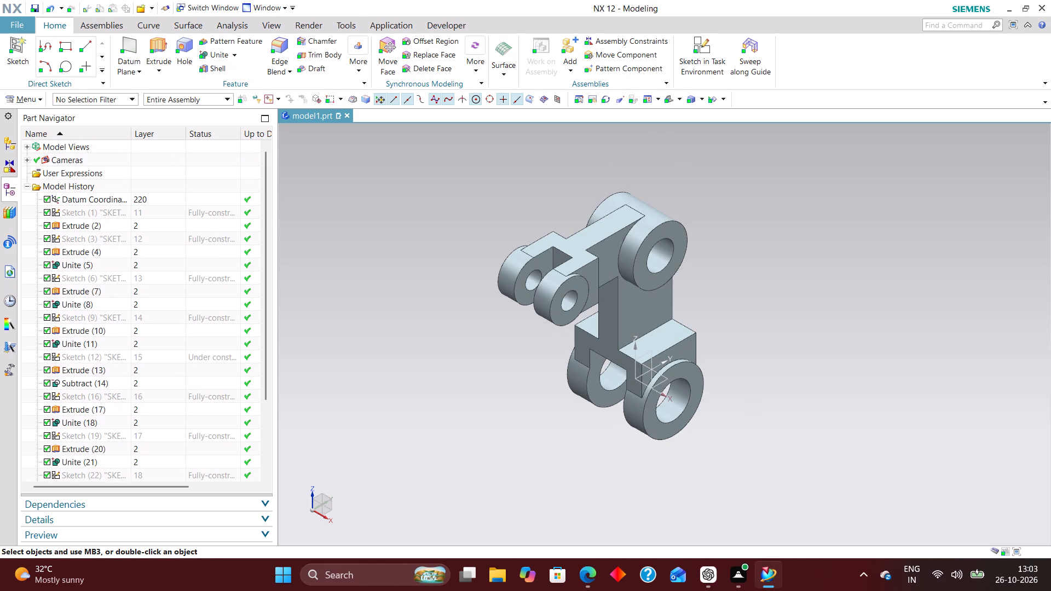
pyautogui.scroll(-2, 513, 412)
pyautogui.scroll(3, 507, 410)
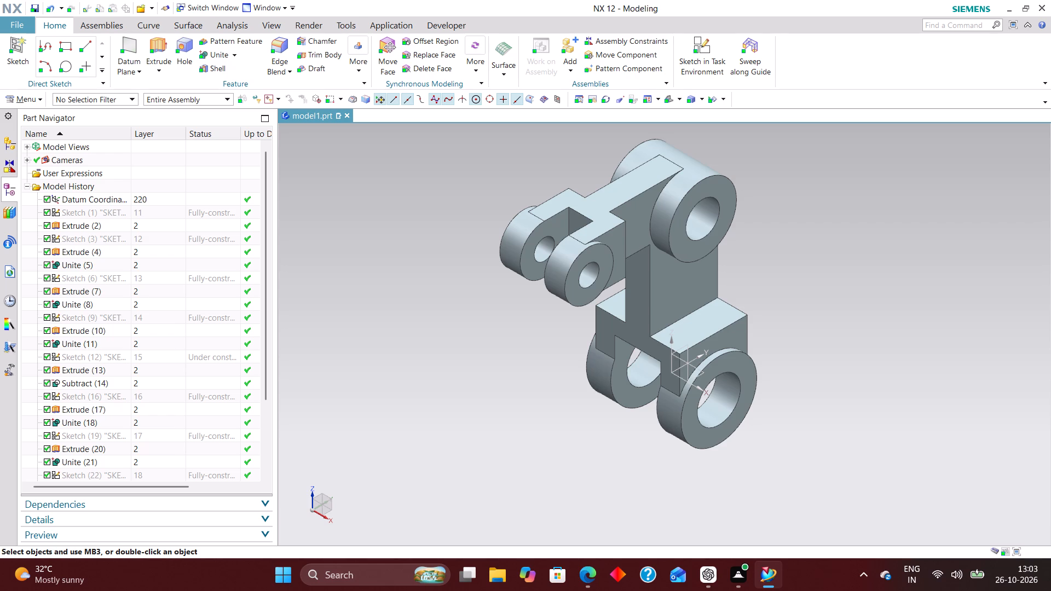
# Assign the library material Steel to the bracket's solid body.
pyautogui.click(41, 97)
pyautogui.click(46, 179)
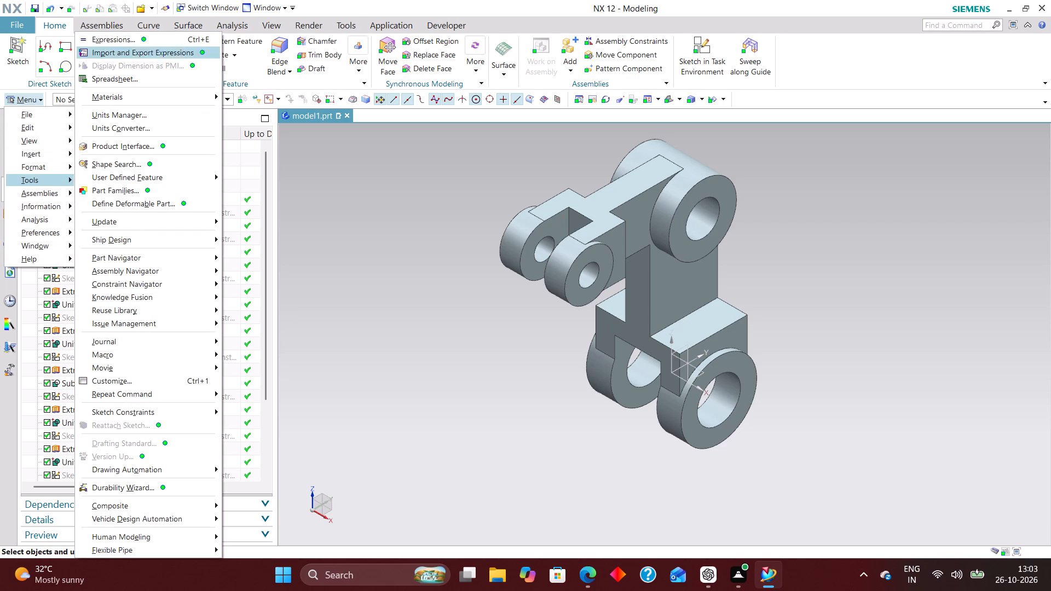
pyautogui.click(145, 96)
pyautogui.click(248, 100)
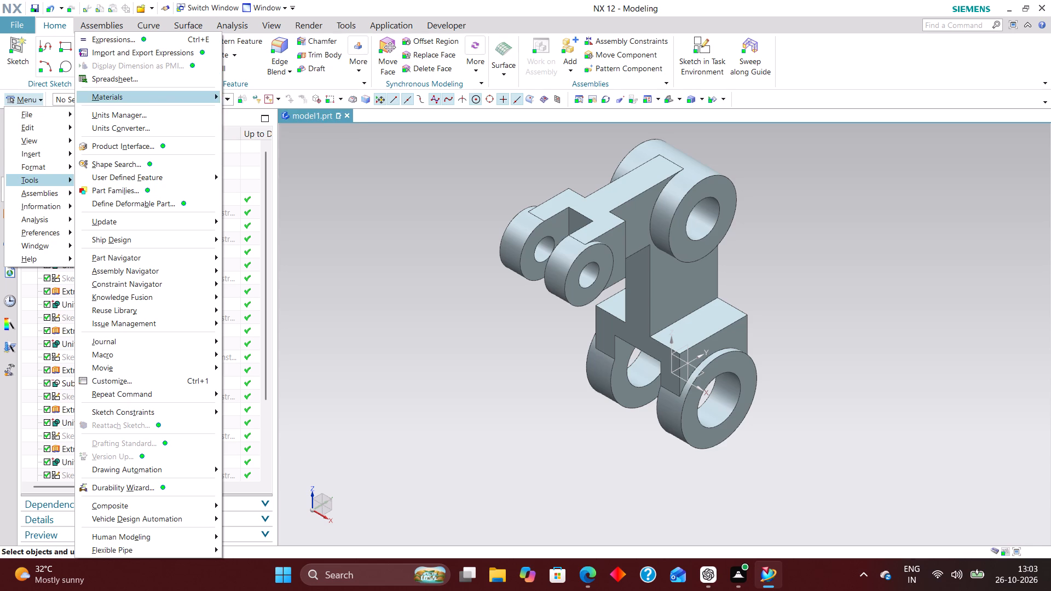
pyautogui.click(593, 273)
pyautogui.scroll(-5, 187, 354)
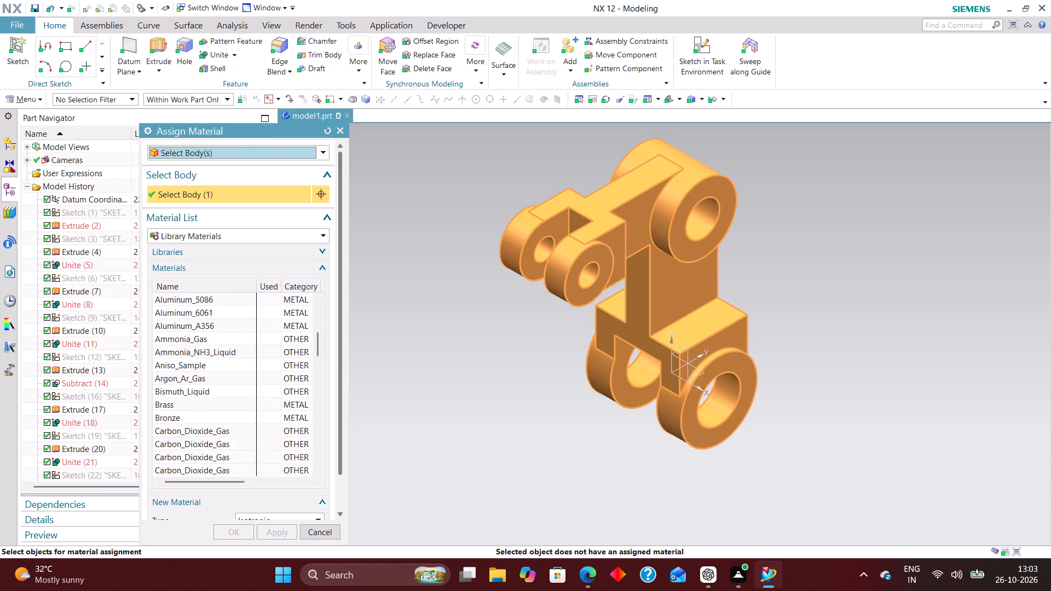
pyautogui.scroll(-19, 209, 375)
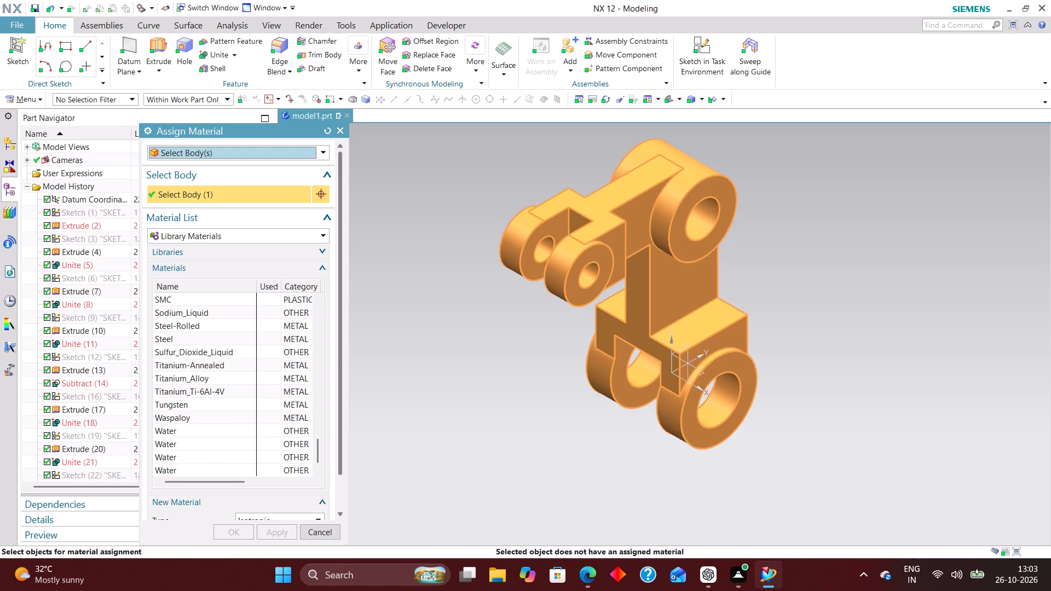
pyautogui.scroll(1, 181, 366)
pyautogui.click(187, 377)
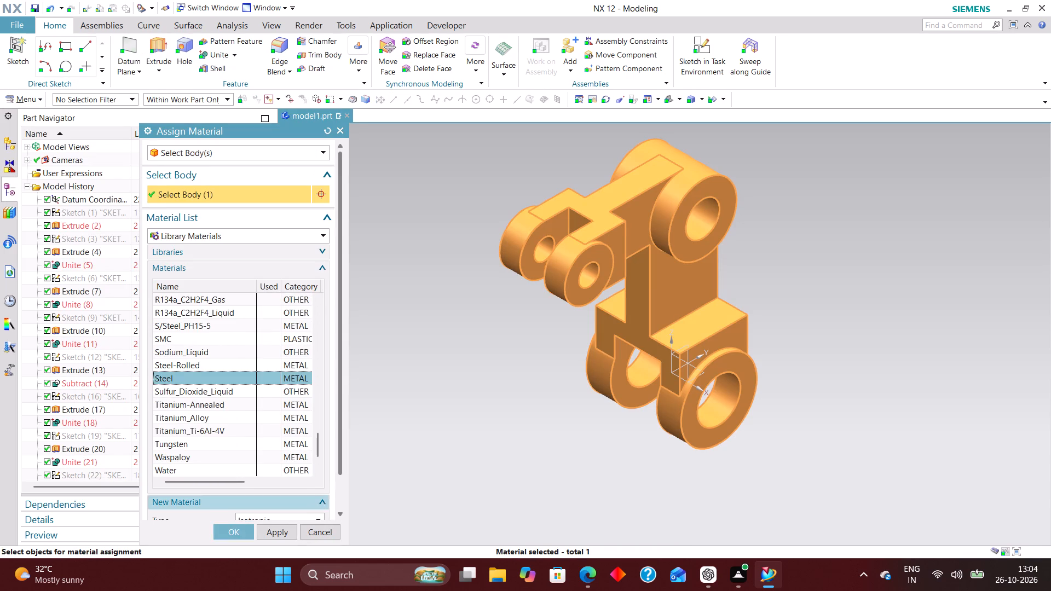
pyautogui.click(234, 531)
# Update the part's weight data in the displayed part properties and enable Update Data on Save.
pyautogui.click(44, 104)
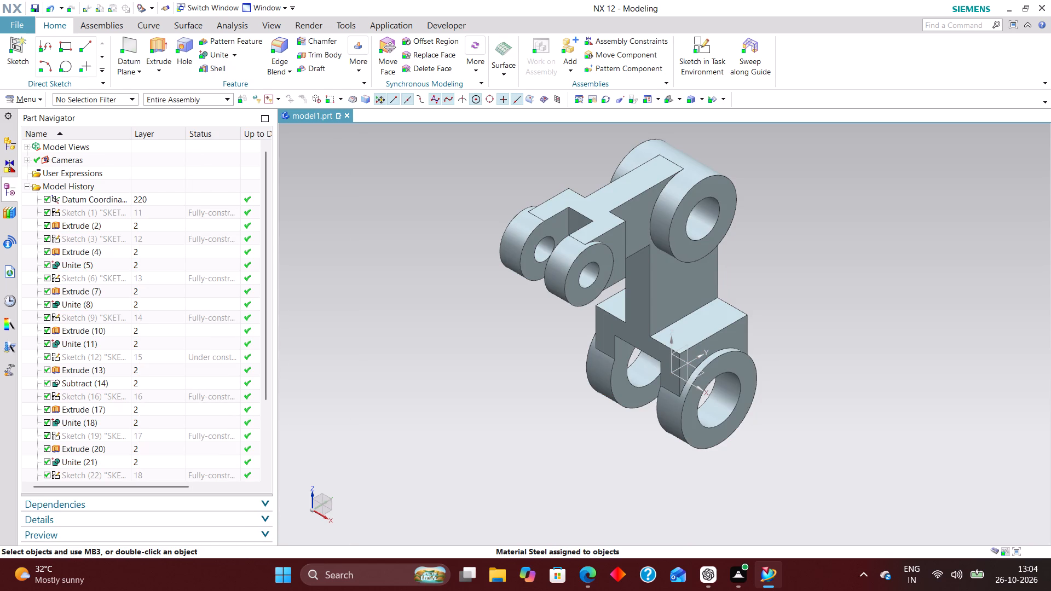
pyautogui.click(31, 103)
pyautogui.click(50, 115)
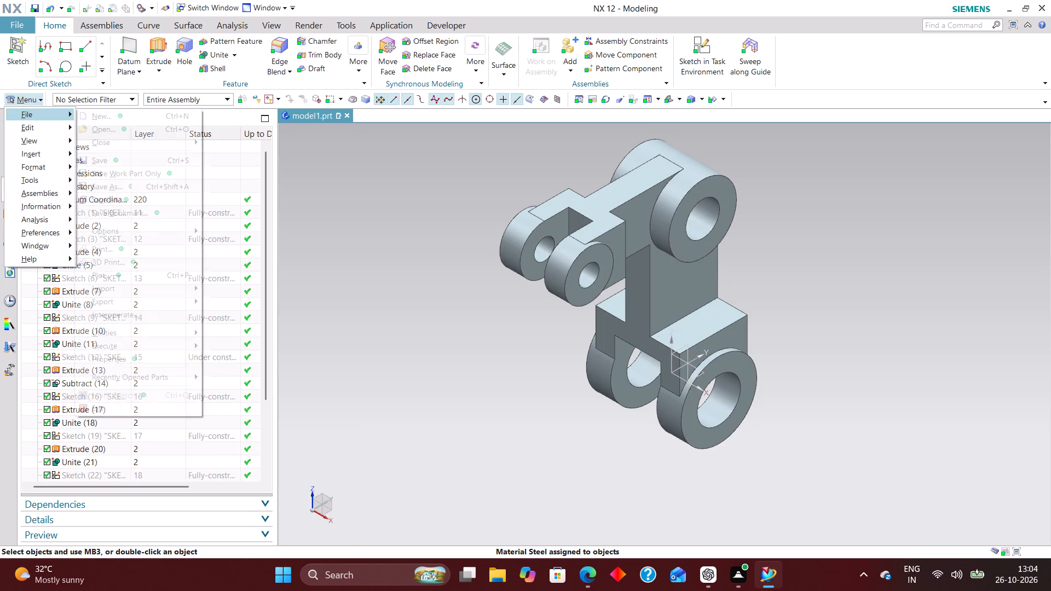
pyautogui.click(148, 356)
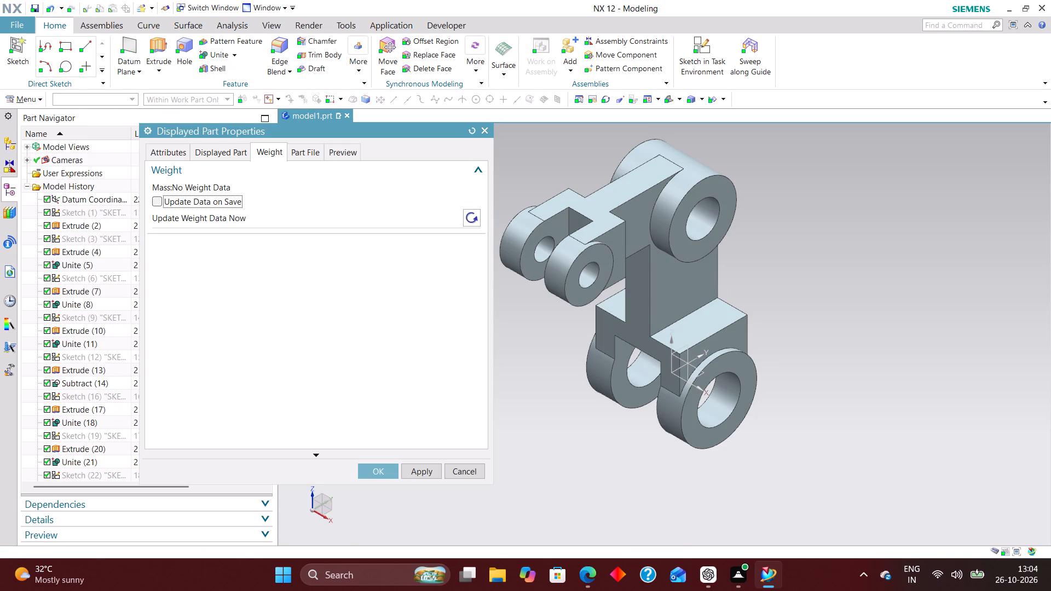
pyautogui.click(467, 213)
pyautogui.click(153, 199)
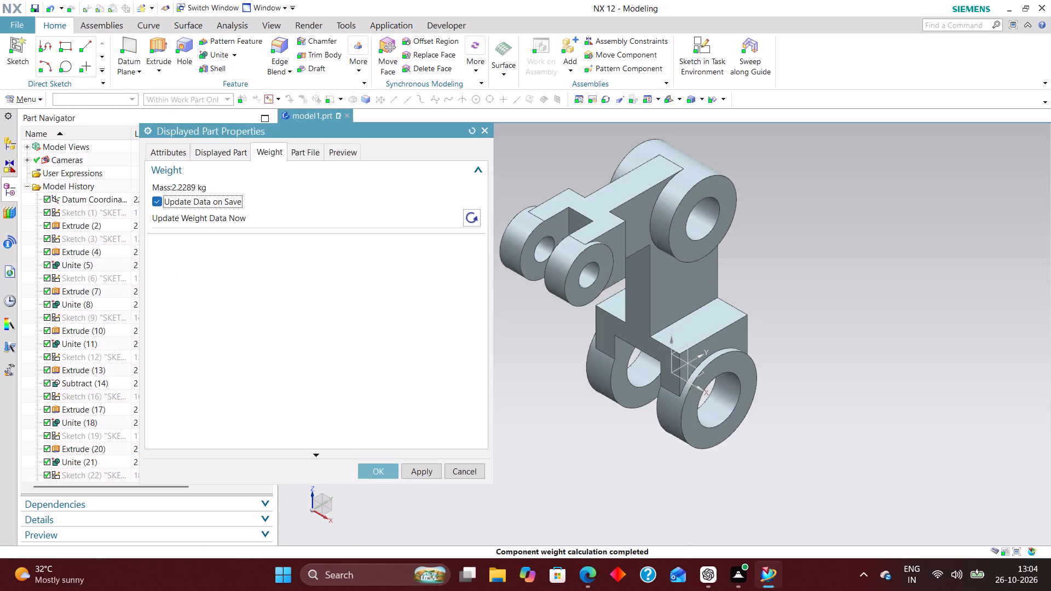
pyautogui.click(477, 219)
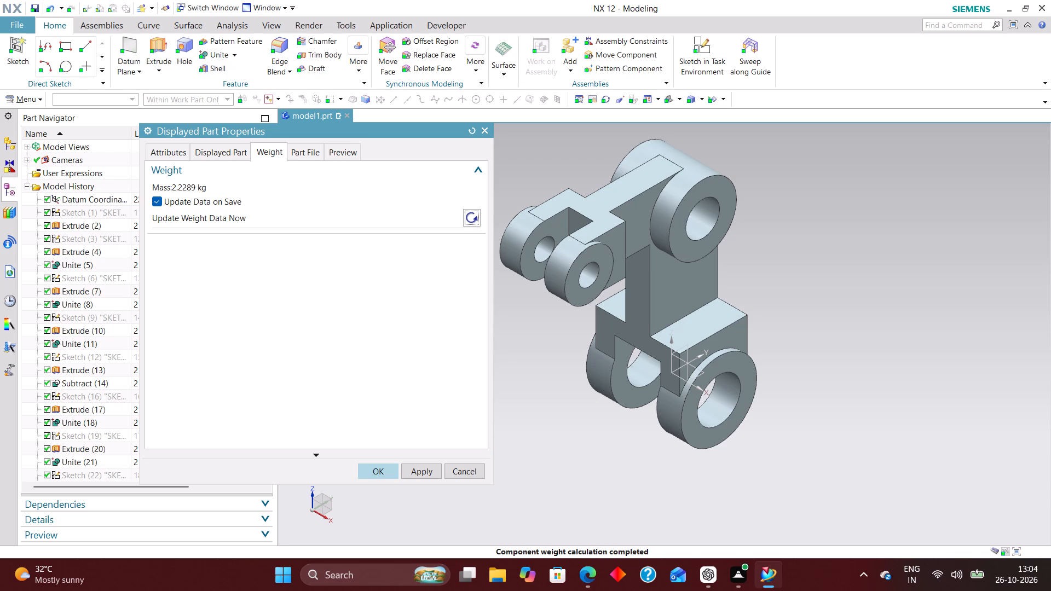
pyautogui.click(380, 473)
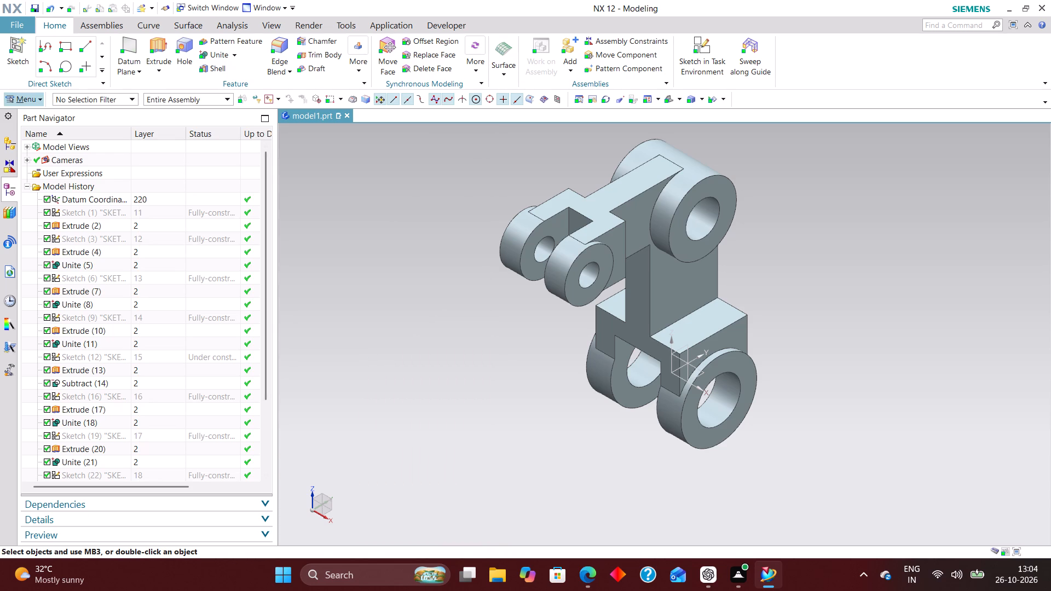
# Create a new object group containing the bracket's solid body, keeping the default group settings.
pyautogui.click(31, 96)
pyautogui.click(48, 166)
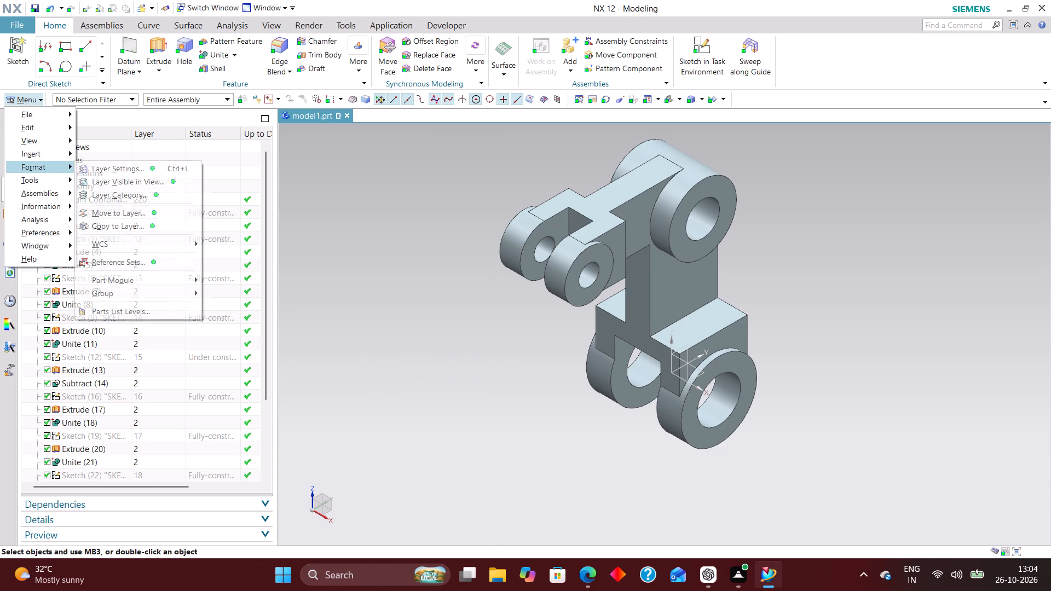
pyautogui.click(137, 293)
pyautogui.click(240, 298)
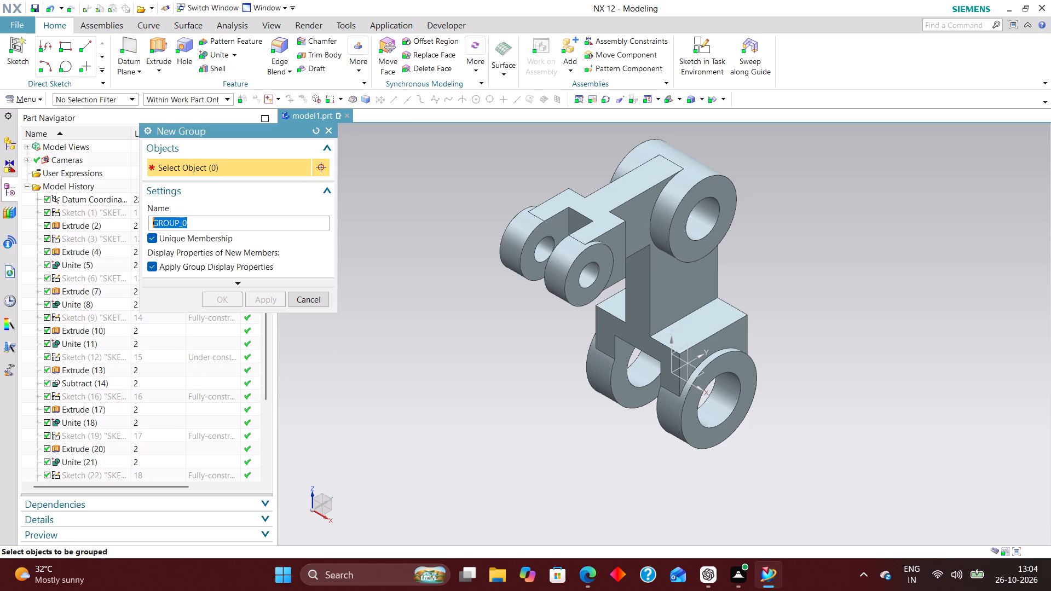
pyautogui.click(637, 278)
pyautogui.click(230, 301)
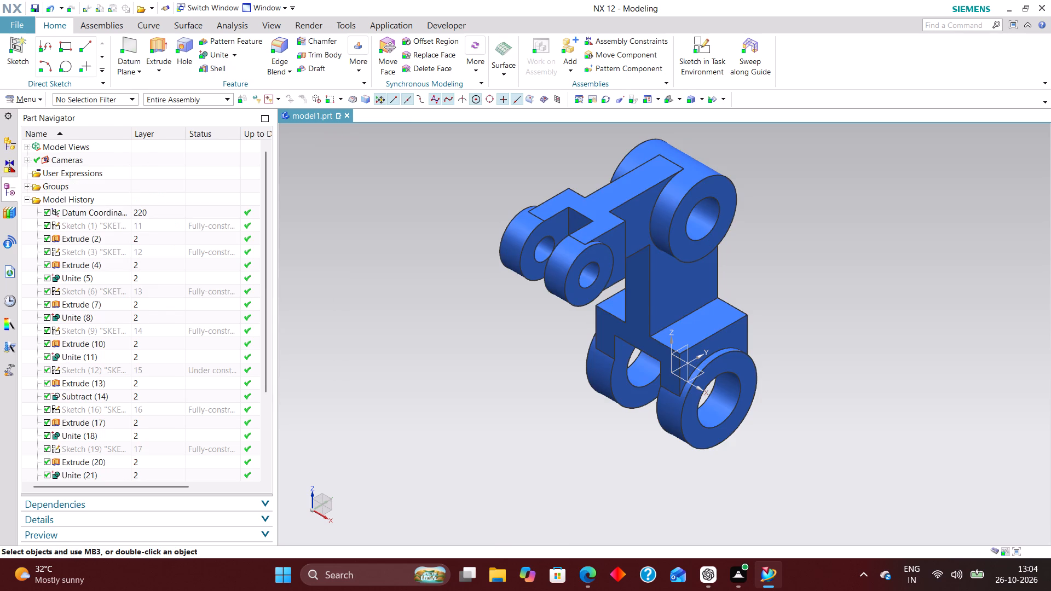
# Start Part Cleanup on the work part and enable all Serious Delete Actions, from Delete Unused Expressions through Delete Part Family Data.
pyautogui.click(39, 102)
pyautogui.click(47, 115)
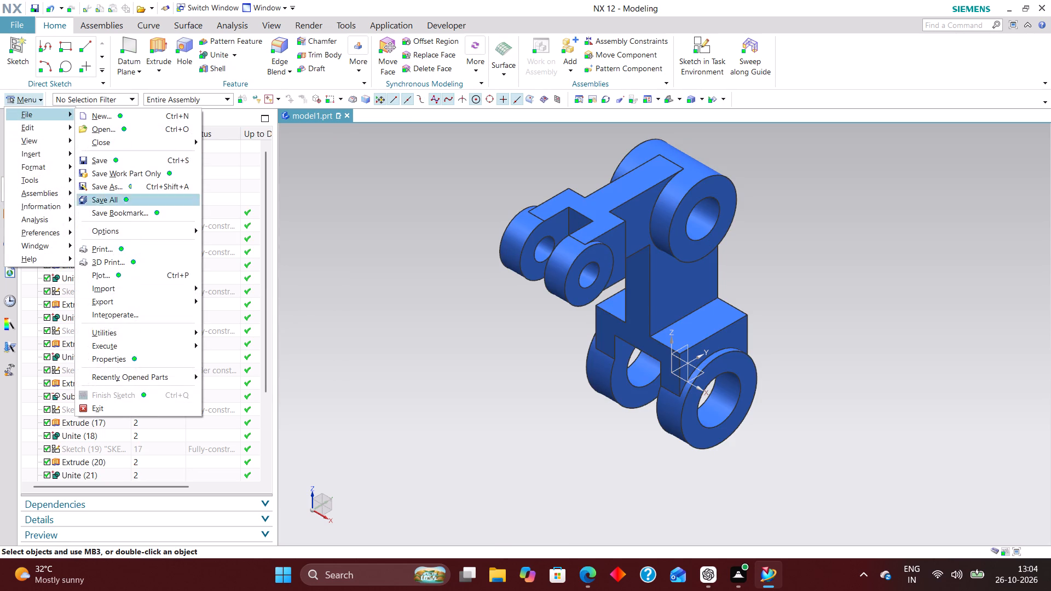
pyautogui.click(107, 327)
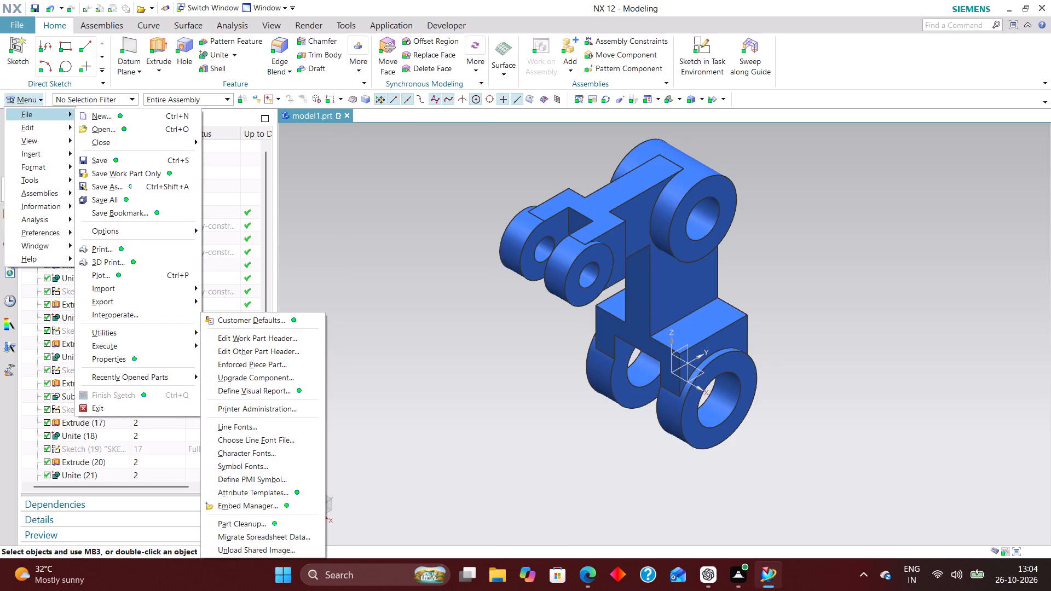
pyautogui.click(259, 527)
pyautogui.scroll(-13, 216, 338)
pyautogui.click(147, 488)
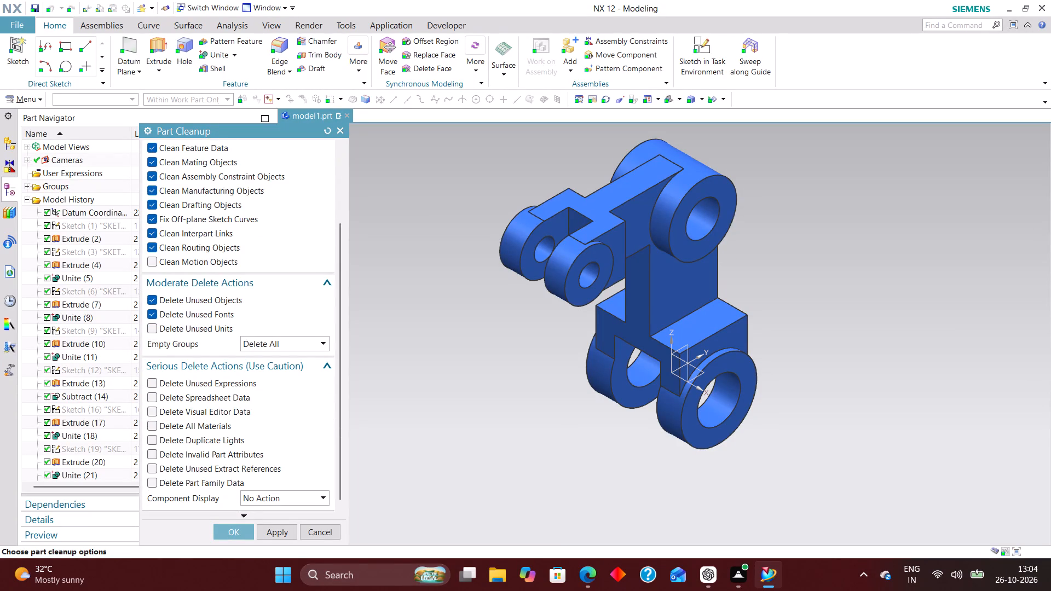
pyautogui.click(151, 483)
pyautogui.click(150, 470)
pyautogui.click(147, 453)
pyautogui.click(149, 442)
pyautogui.click(152, 422)
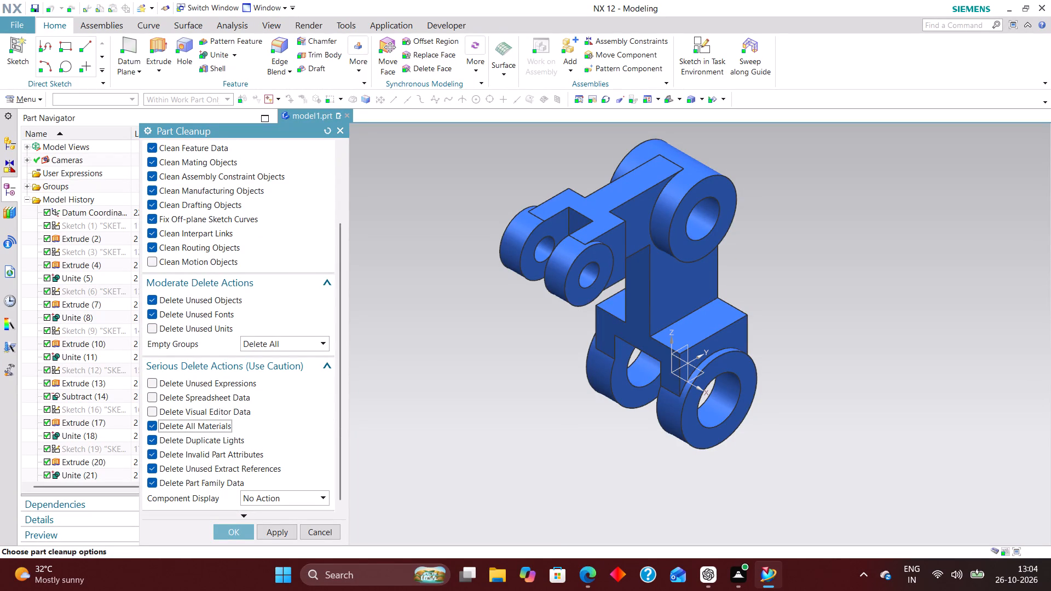
pyautogui.click(153, 414)
pyautogui.click(154, 398)
pyautogui.click(152, 383)
# Set the cleanup's Component Display to Remove All Changes and run the part cleanup, accepting the component display reset.
pyautogui.scroll(-4, 276, 392)
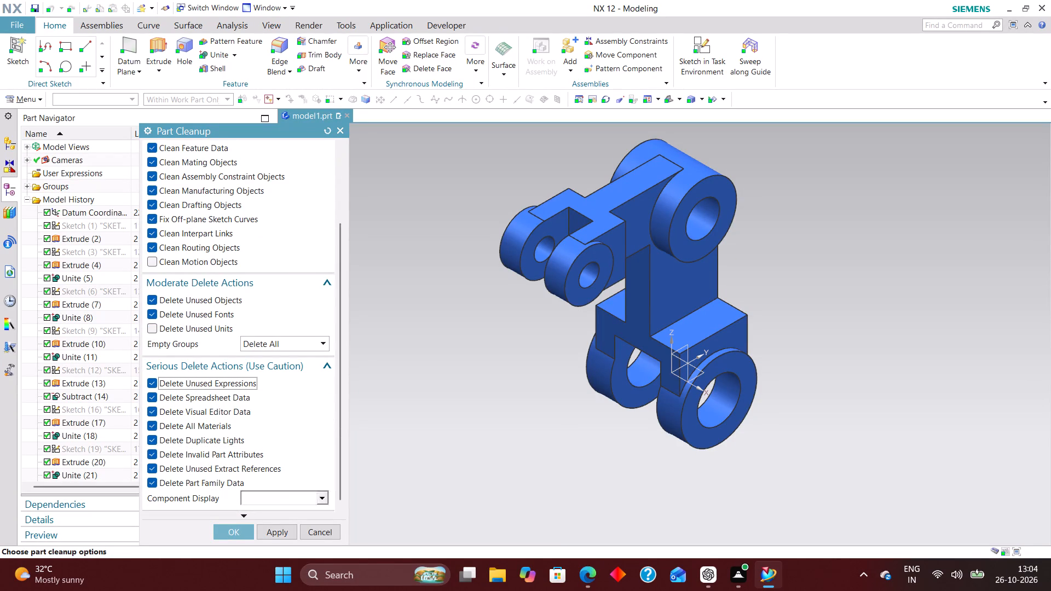
pyautogui.click(287, 492)
pyautogui.click(290, 538)
pyautogui.scroll(4, 278, 414)
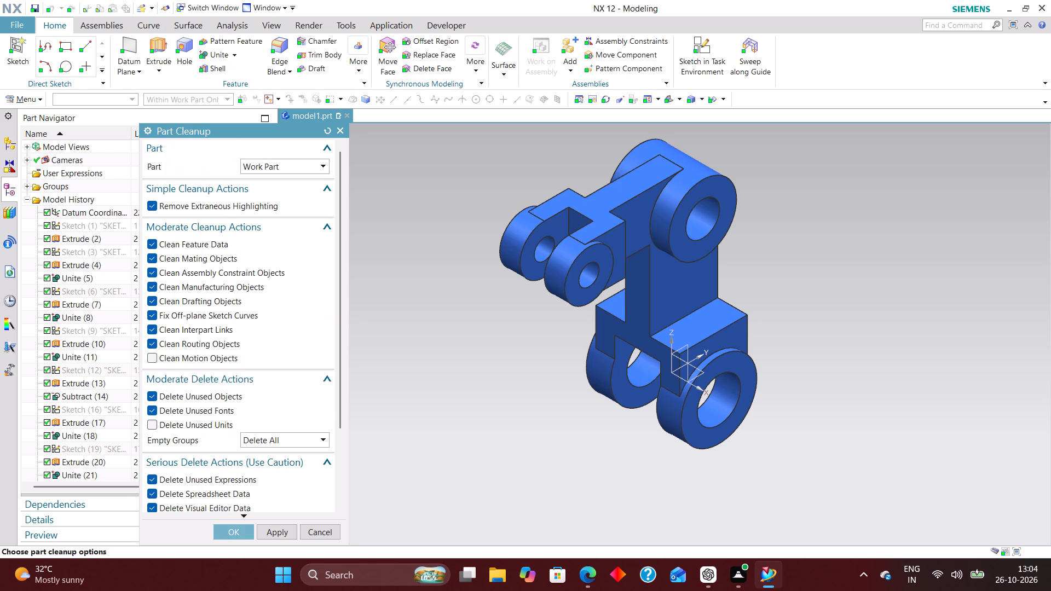
pyautogui.scroll(-4, 265, 346)
pyautogui.click(239, 534)
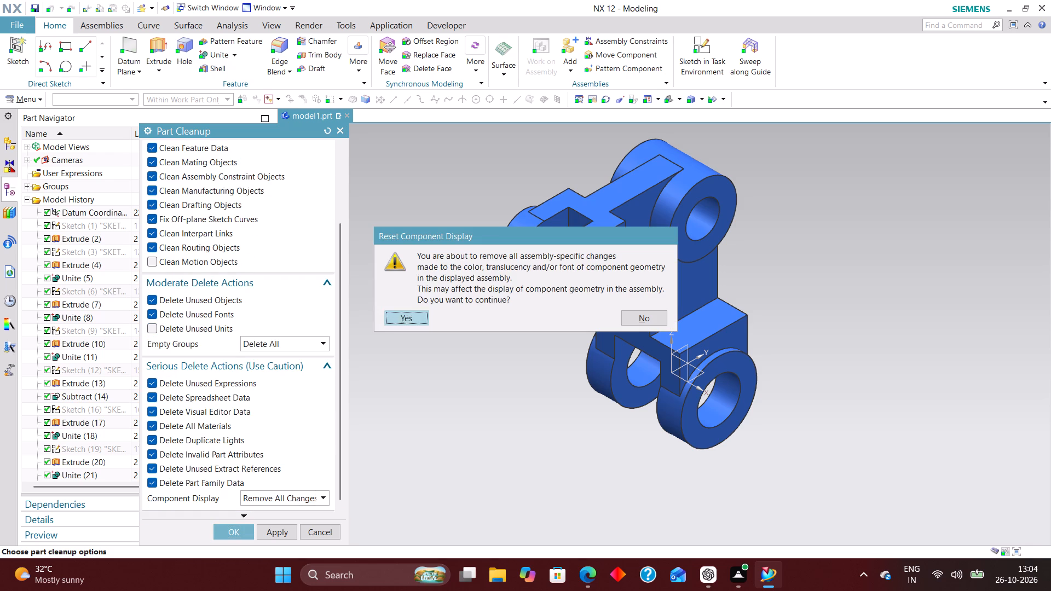
pyautogui.click(415, 316)
pyautogui.click(409, 298)
# Create a new reference set containing the bracket's solid body, keeping the default name.
pyautogui.click(38, 101)
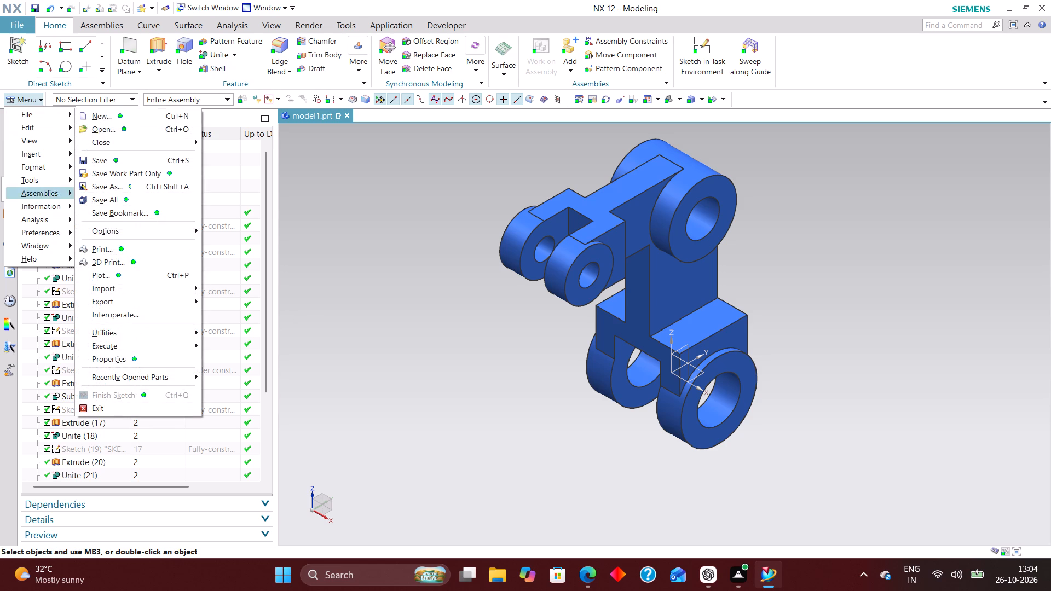
pyautogui.click(50, 181)
pyautogui.click(50, 165)
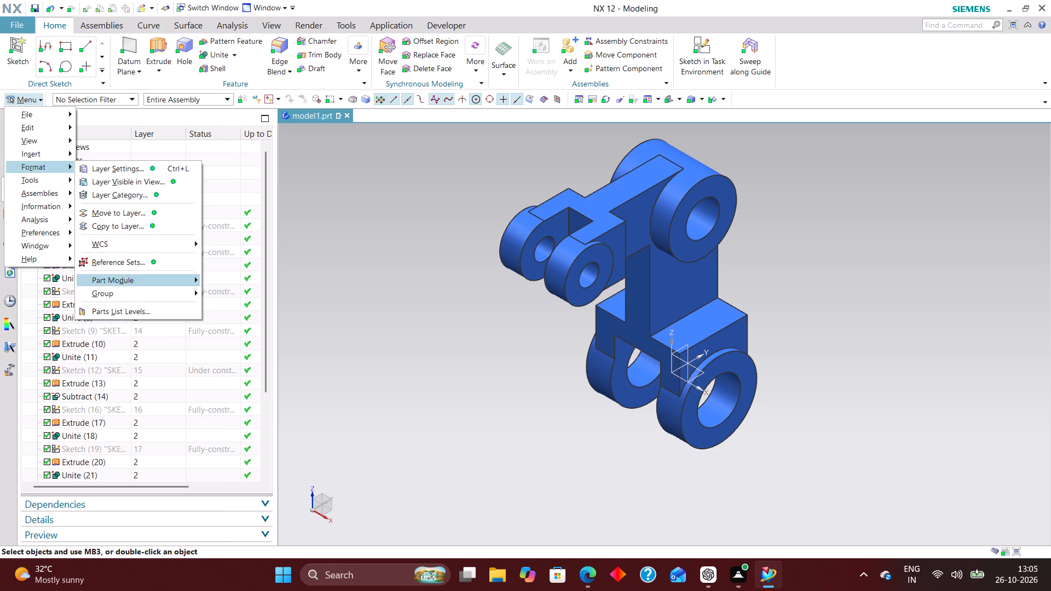
pyautogui.click(128, 263)
pyautogui.click(319, 200)
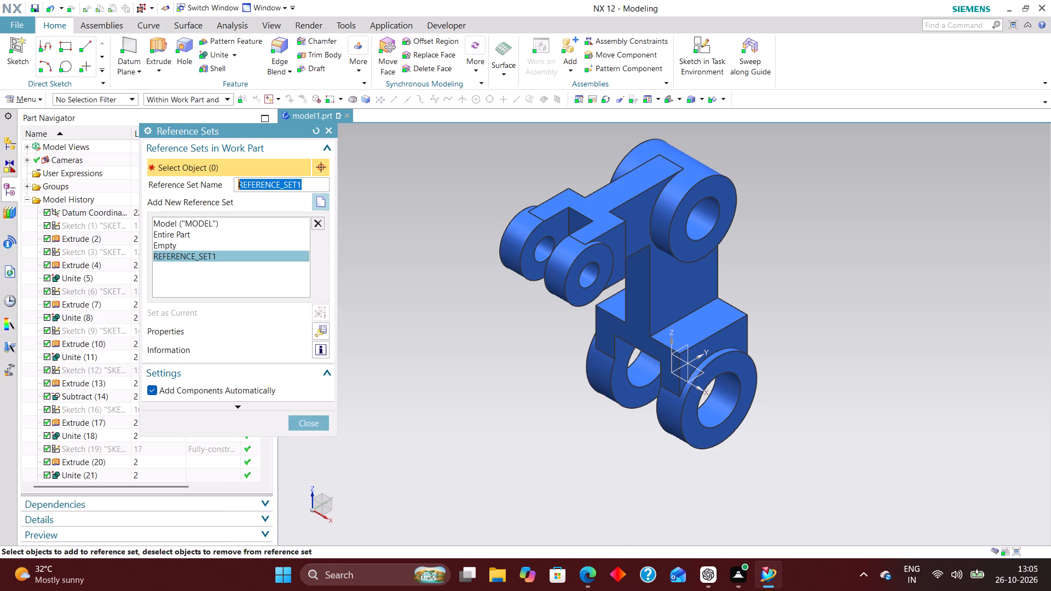
pyautogui.click(697, 286)
pyautogui.click(321, 425)
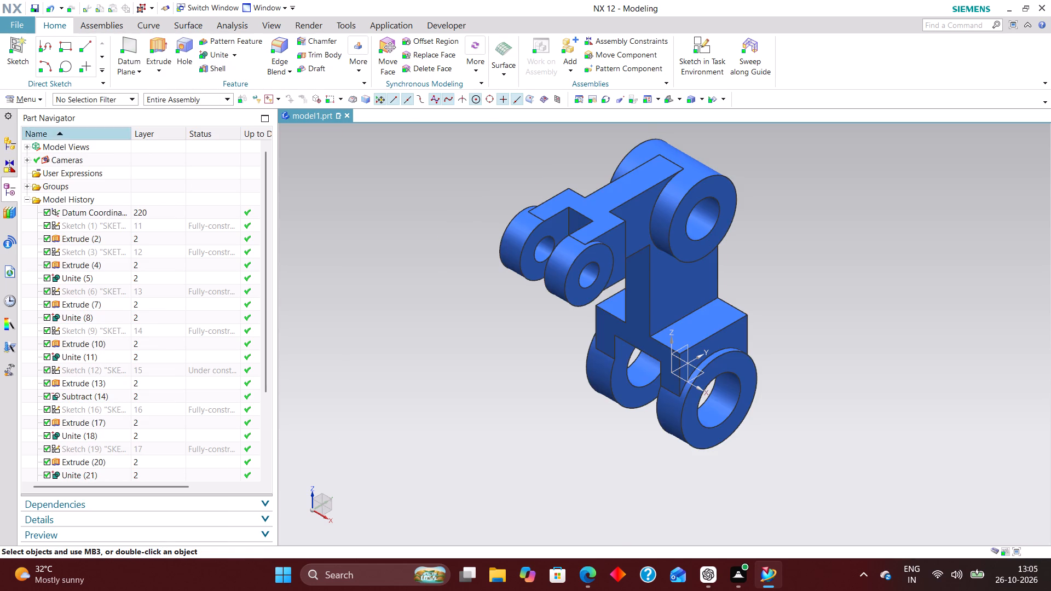
# Add the bracket's geometry to the part's Product Interface objects with the Automatic object type.
pyautogui.click(38, 102)
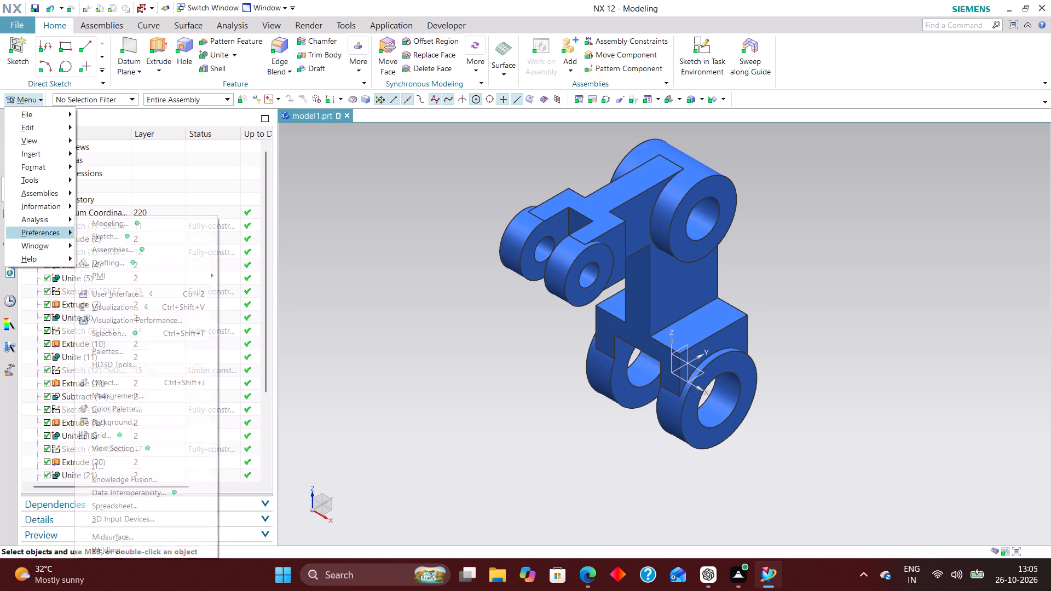
pyautogui.click(31, 178)
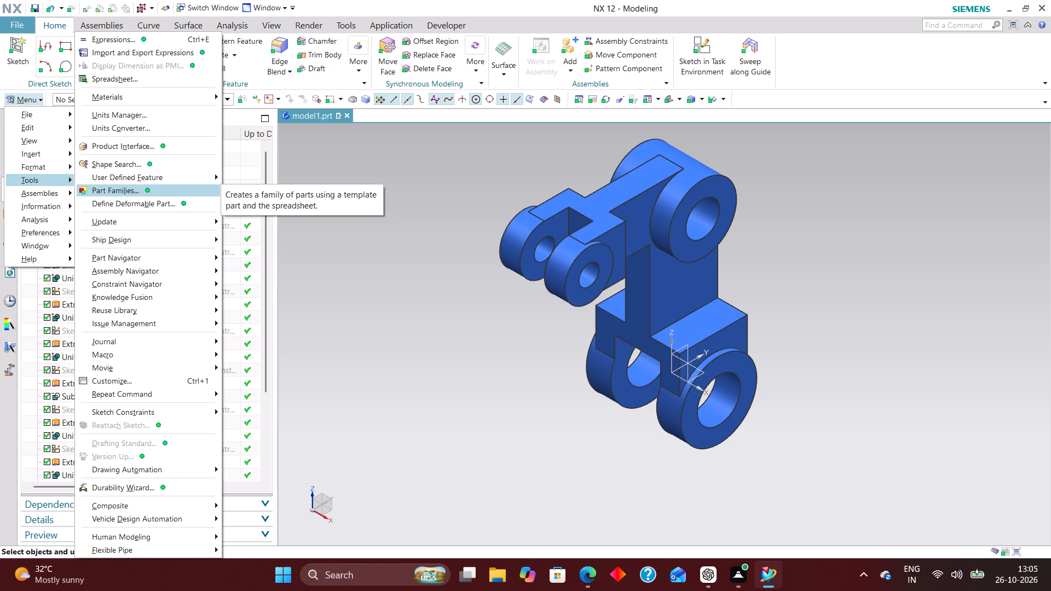
pyautogui.click(146, 144)
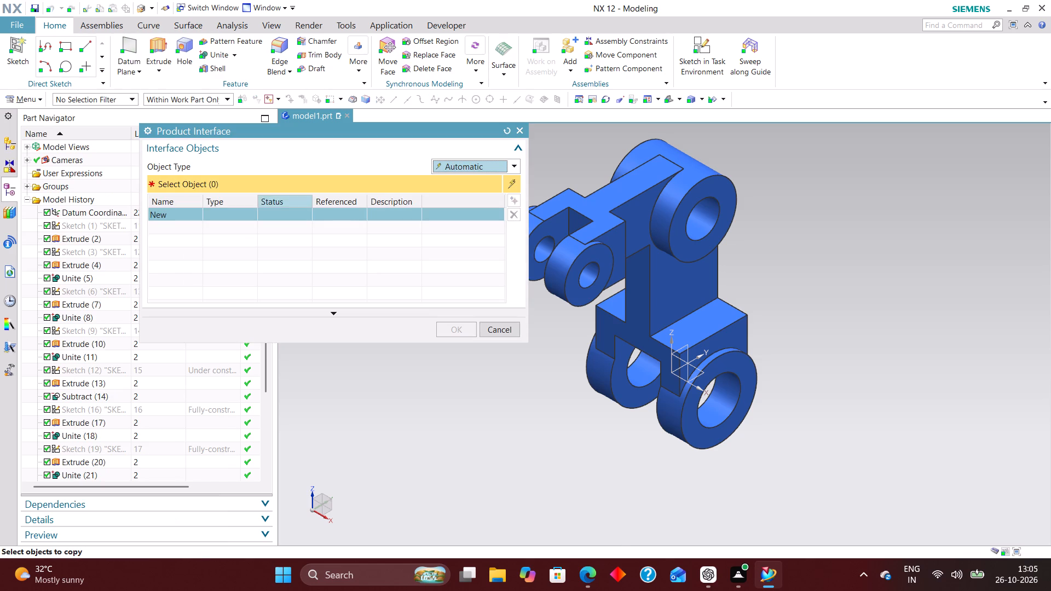
pyautogui.click(694, 283)
pyautogui.click(459, 332)
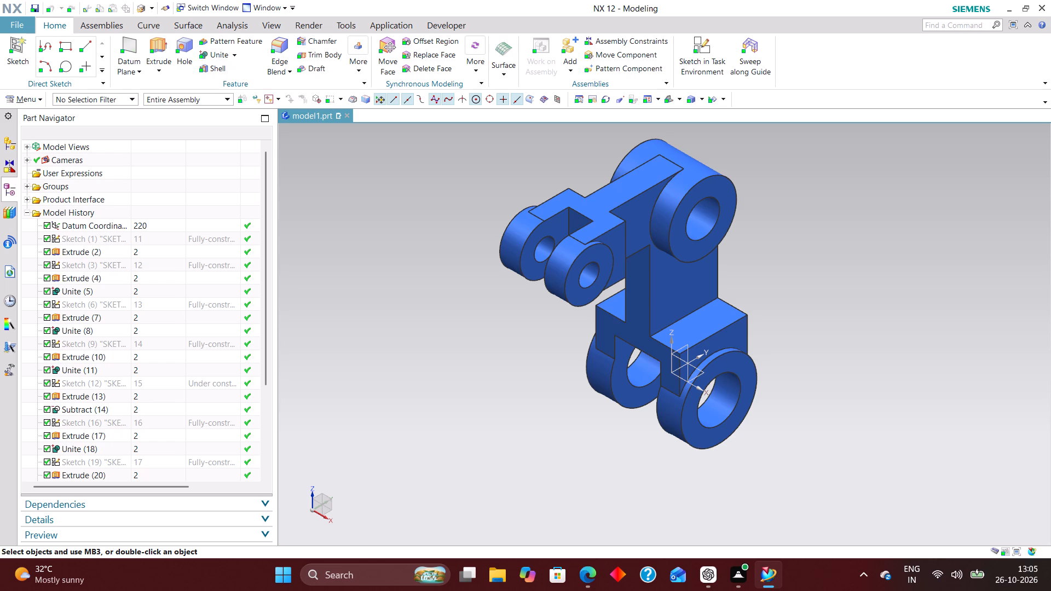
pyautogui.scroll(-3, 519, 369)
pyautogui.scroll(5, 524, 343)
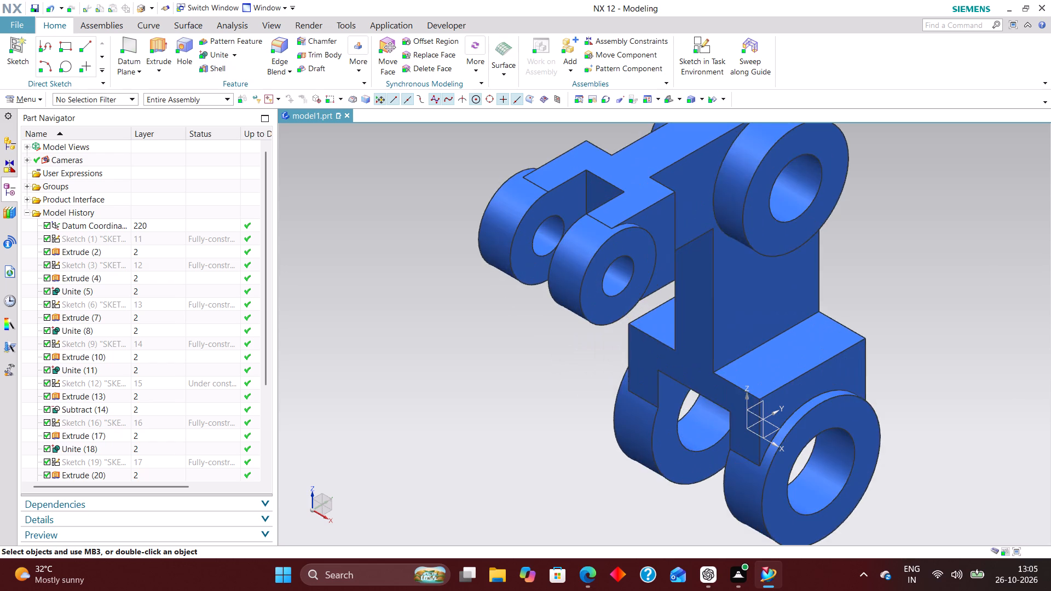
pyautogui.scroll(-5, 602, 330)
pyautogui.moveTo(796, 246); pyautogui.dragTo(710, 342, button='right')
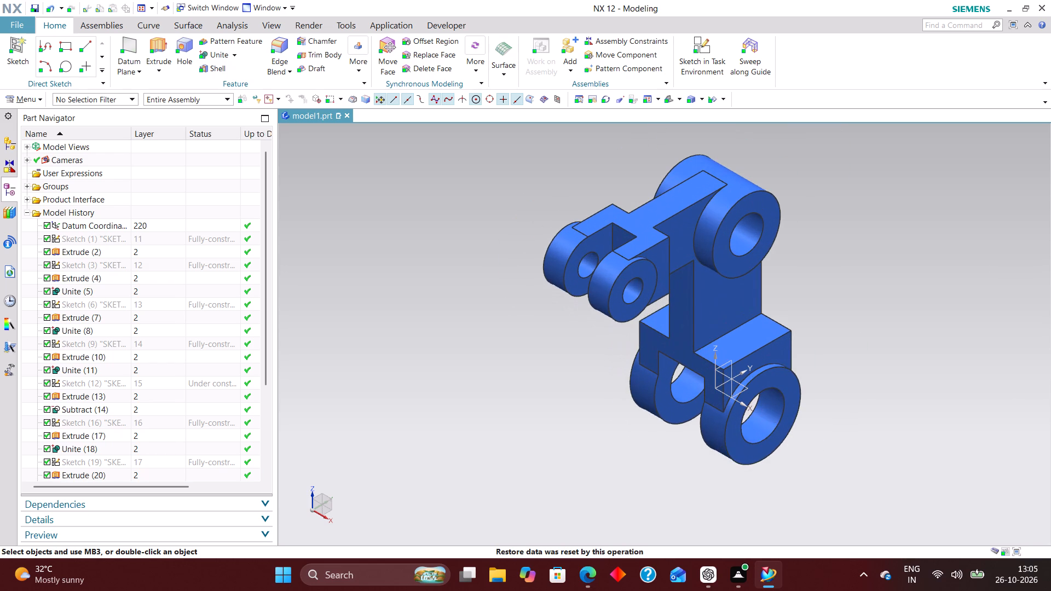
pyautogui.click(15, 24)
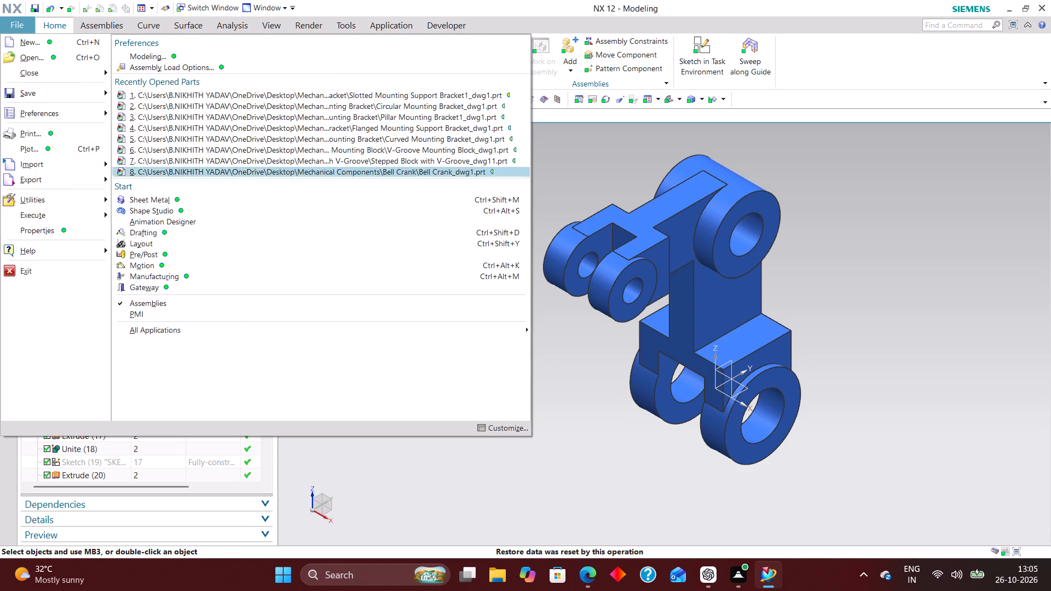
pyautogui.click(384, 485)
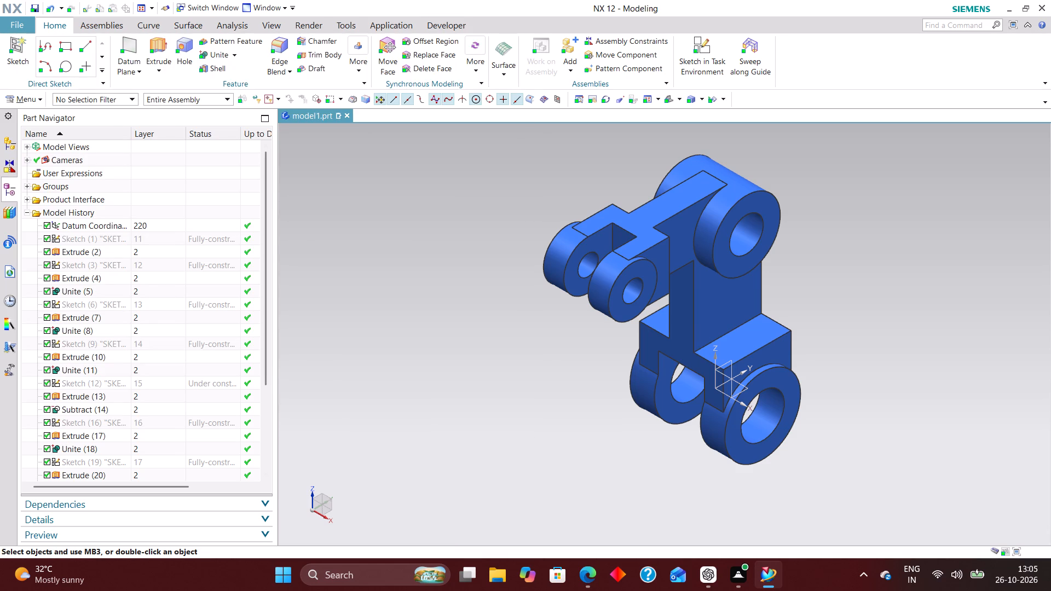
# Create a new drawing file model1_dwg1.prt from the millimetre A2 - Size template, referencing model1, and skip the initial setup dialogs.
pyautogui.click(18, 26)
pyautogui.click(47, 43)
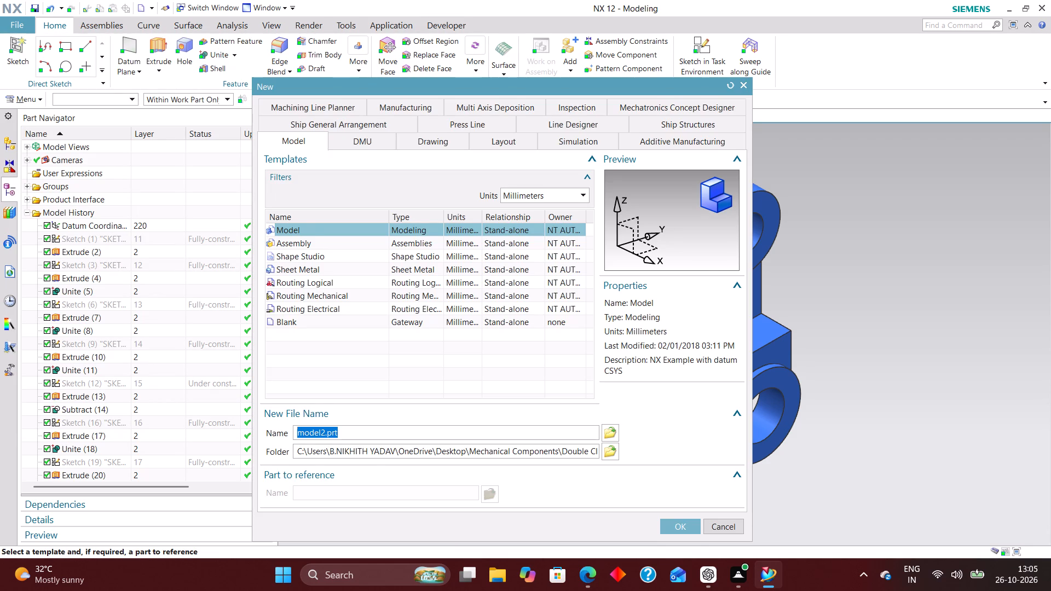
pyautogui.click(413, 143)
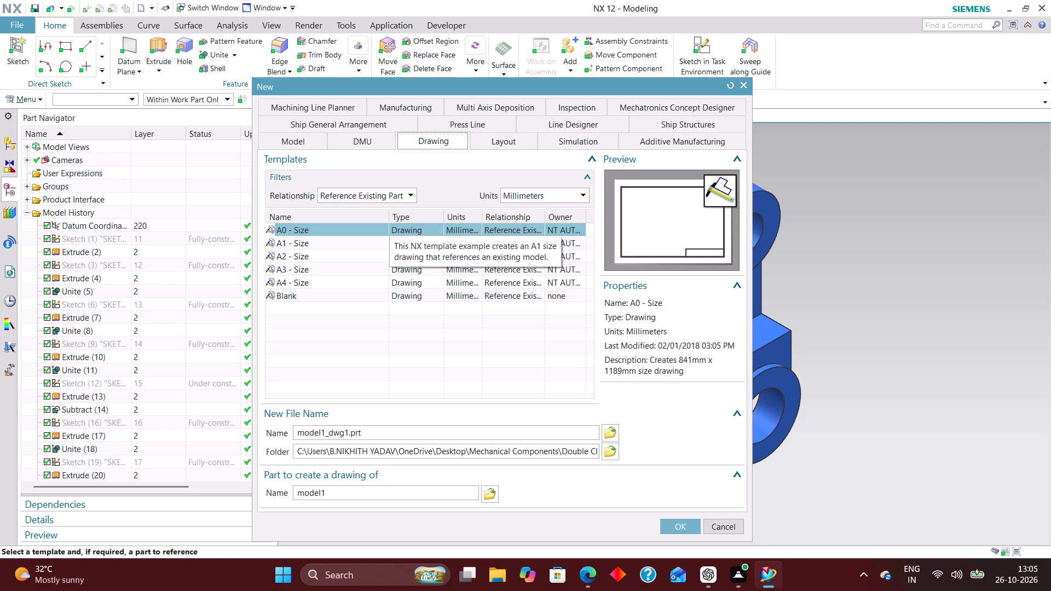
pyautogui.click(317, 242)
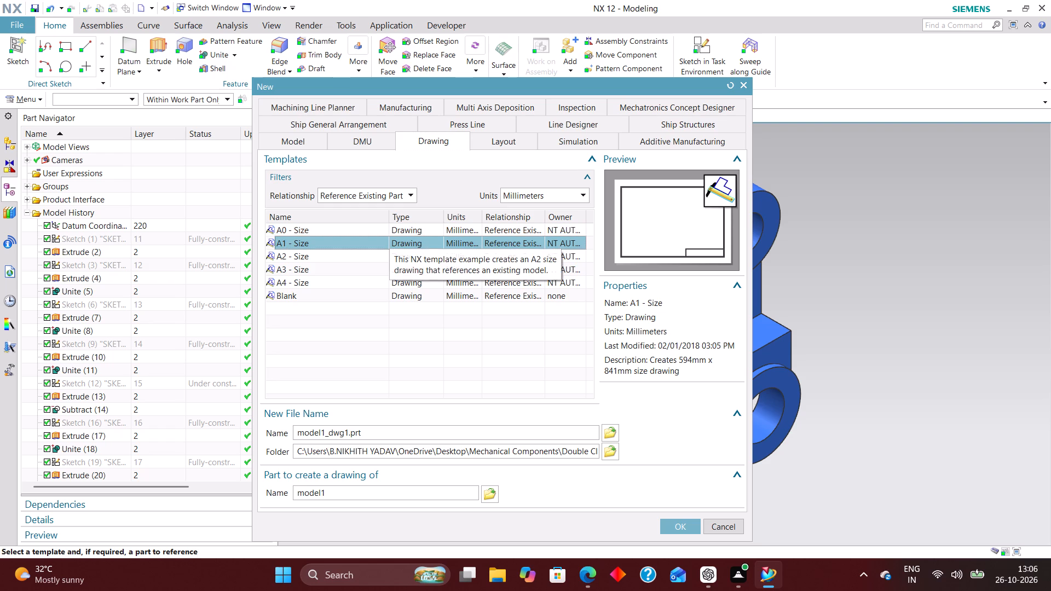
pyautogui.click(322, 257)
pyautogui.click(680, 526)
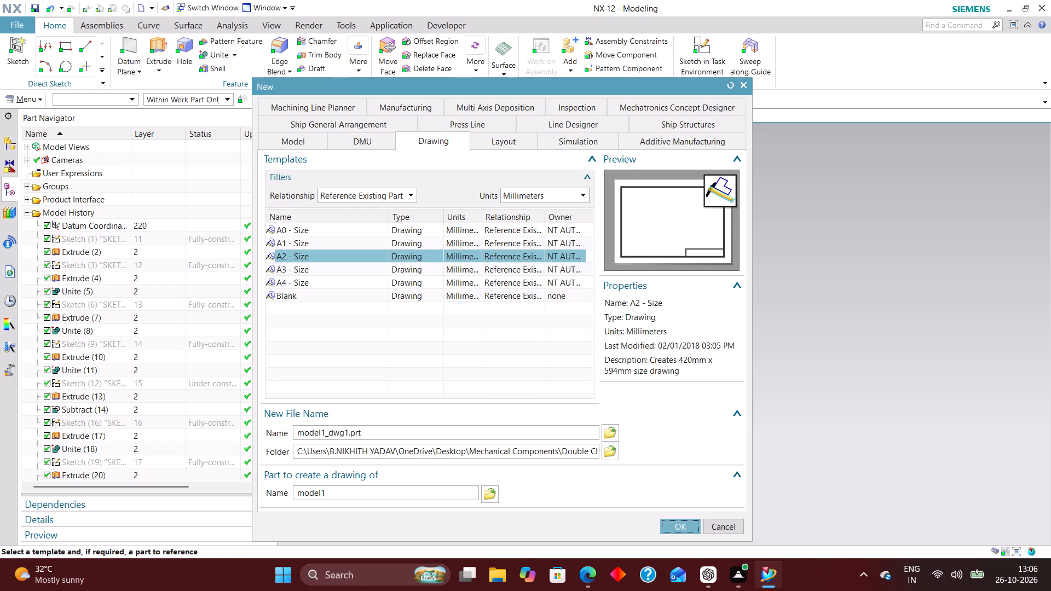
pyautogui.click(316, 287)
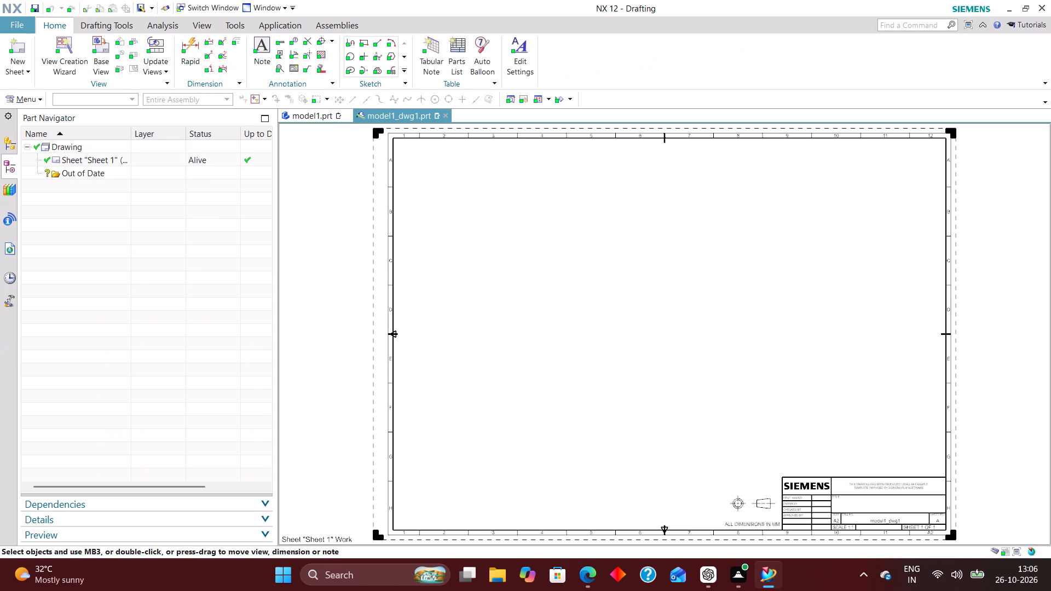
pyautogui.click(436, 381)
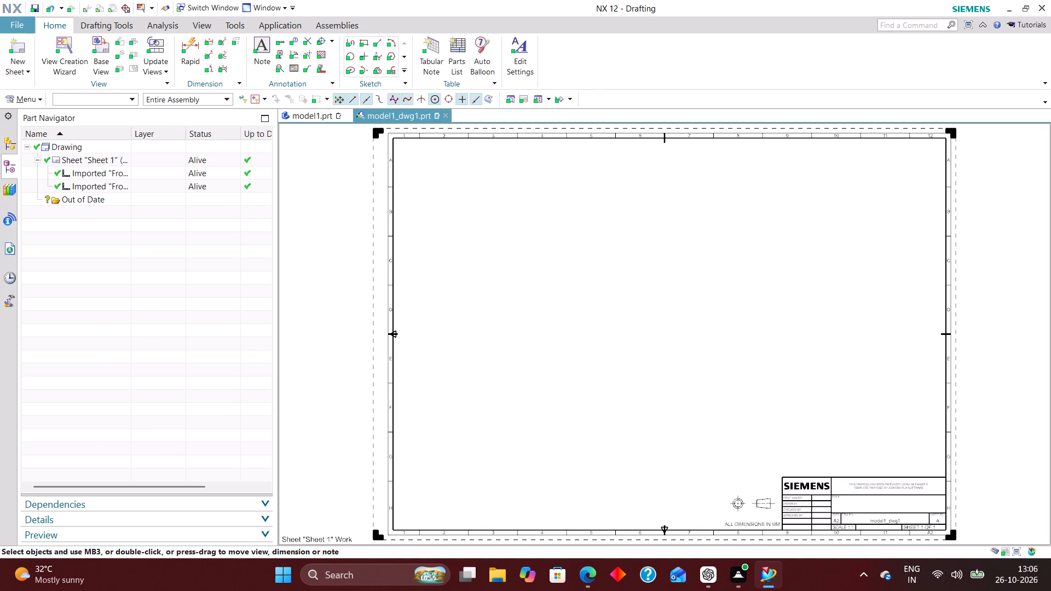
# Set the drawing's work layer to 2.
pyautogui.hotkey('ctrl', 'l')
pyautogui.press('2')
pyautogui.press('Return')
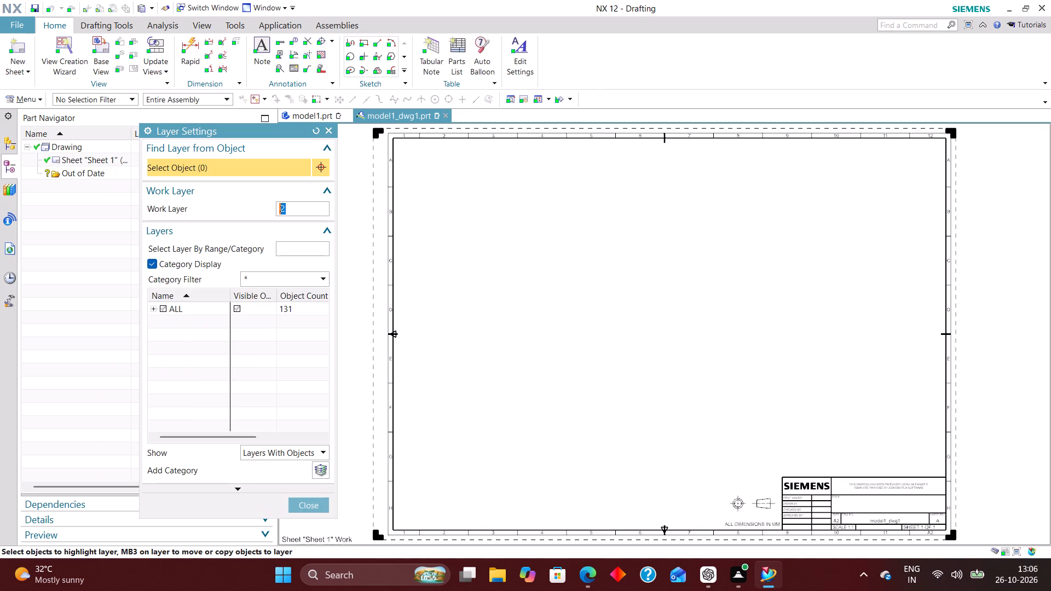
pyautogui.click(310, 499)
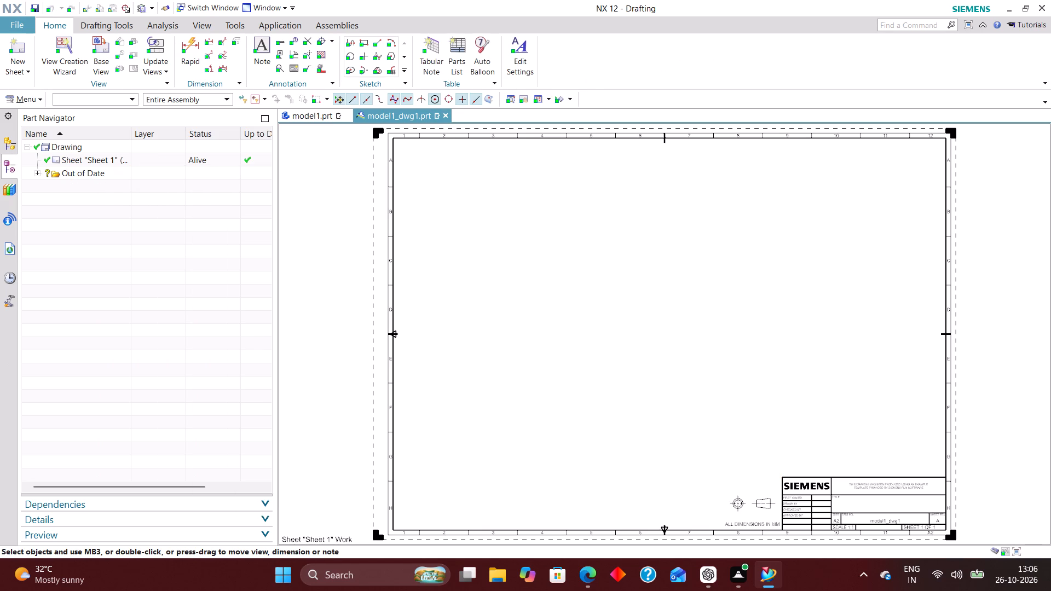
pyautogui.hotkey('ctrl', 'l')
pyautogui.click(317, 503)
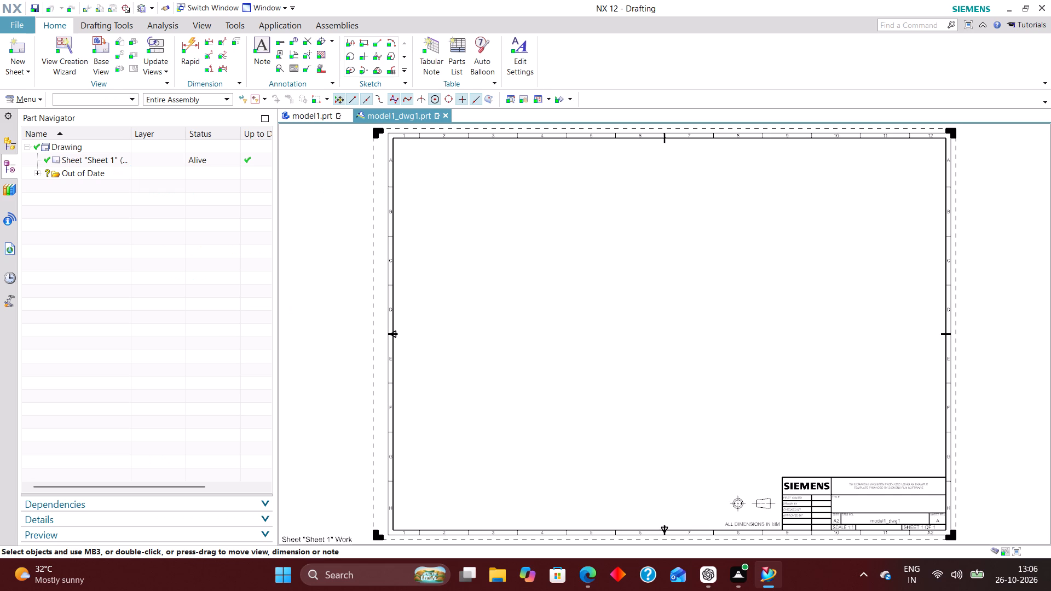
# Place an Isometric base view of the bracket at 1:1 scale in the sheet's upper-right area, without any projected views.
pyautogui.click(96, 40)
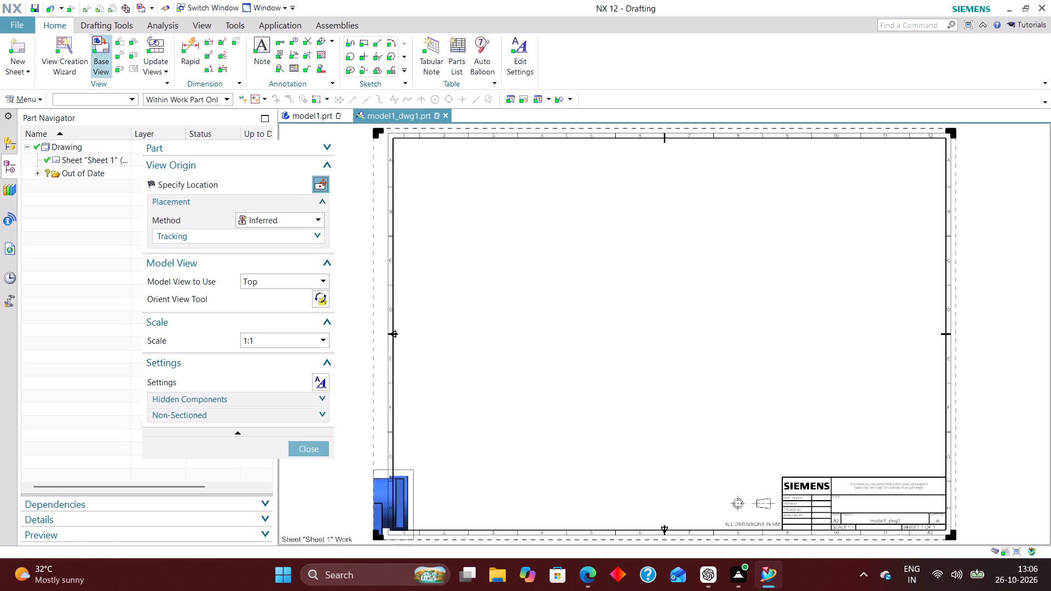
pyautogui.click(290, 282)
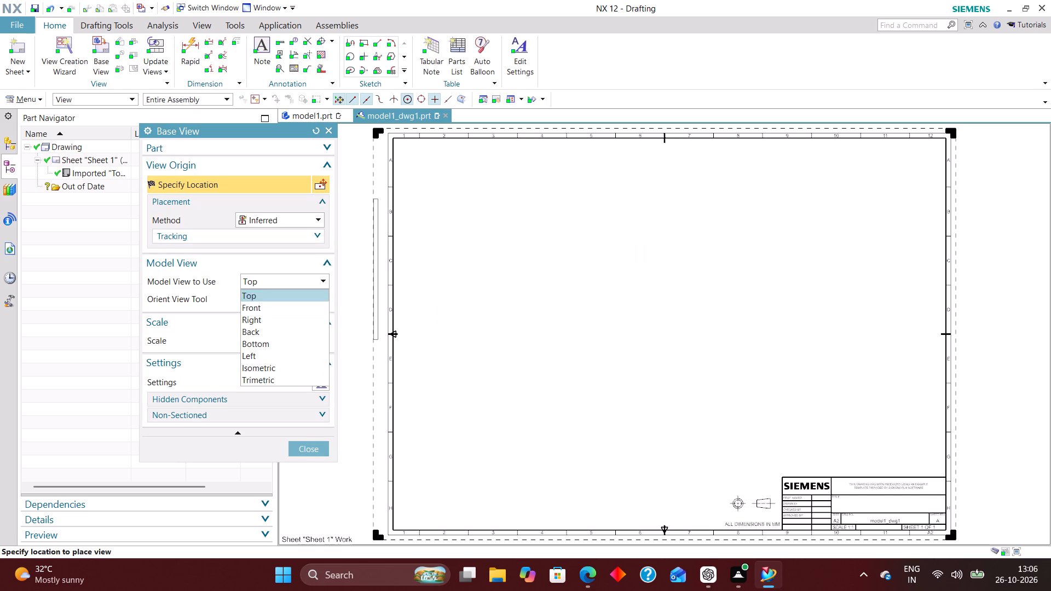
pyautogui.click(280, 368)
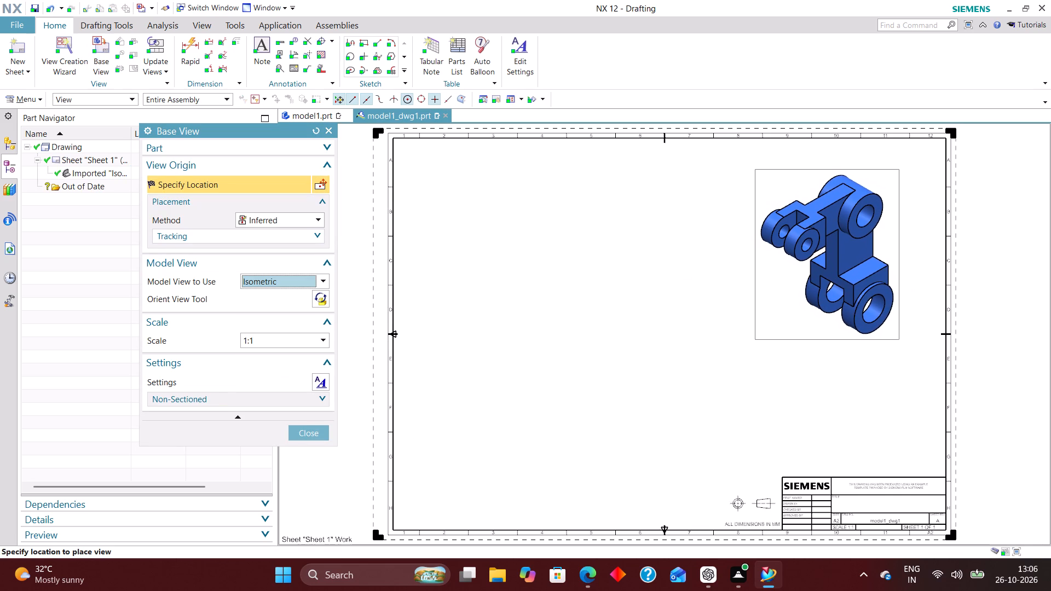
pyautogui.click(833, 245)
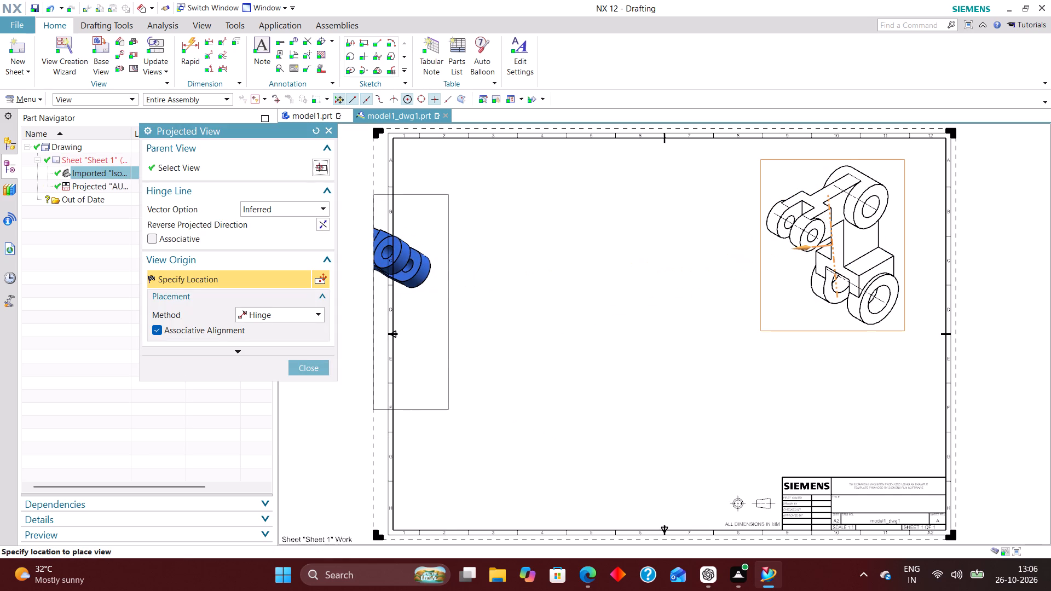
pyautogui.click(314, 369)
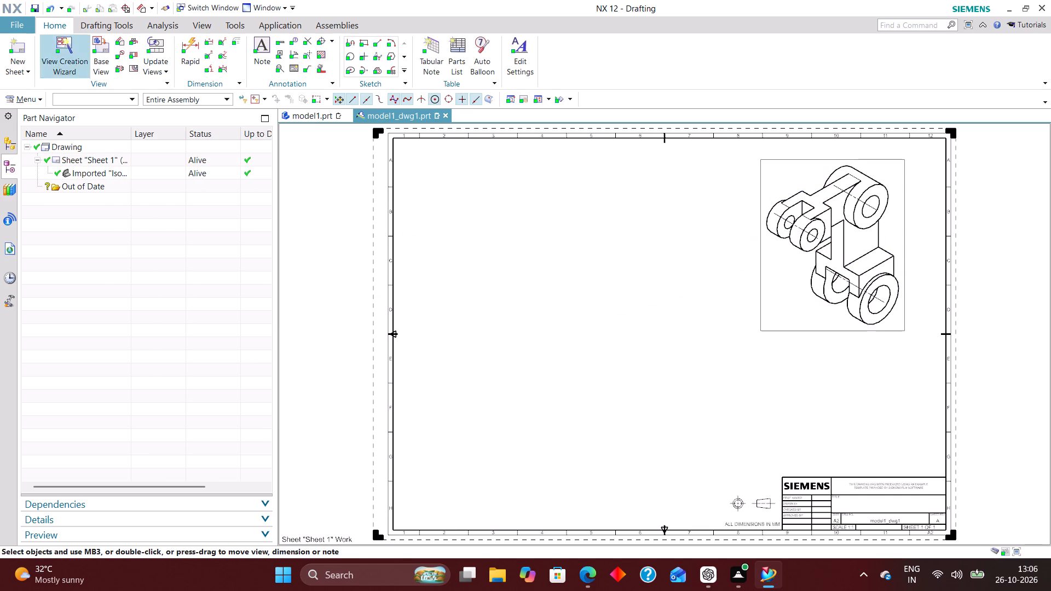
# Start a base view and examine the bracket's Top orientation in the Orient View Tool.
pyautogui.click(104, 52)
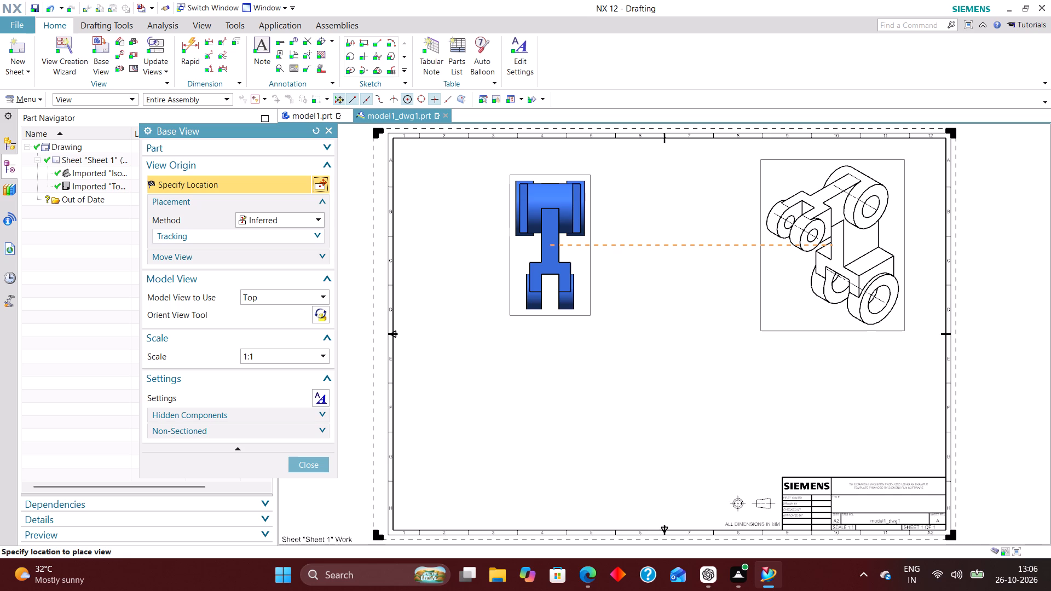
pyautogui.click(321, 308)
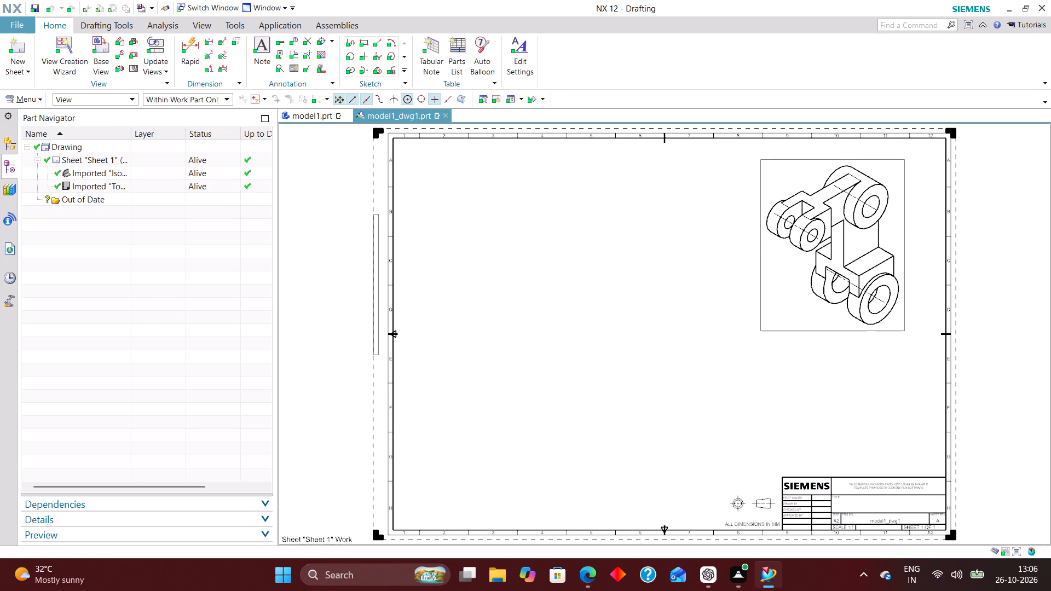
pyautogui.moveTo(1024, 478); pyautogui.dragTo(1017, 465, button='middle')
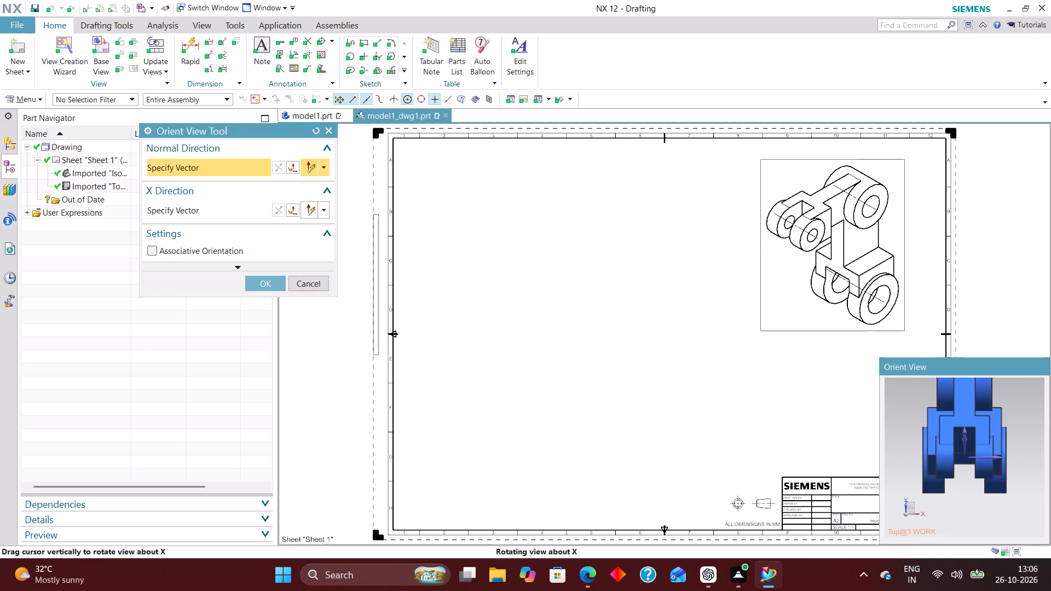
pyautogui.moveTo(1017, 465); pyautogui.dragTo(996, 482, button='middle')
pyautogui.moveTo(1034, 479); pyautogui.dragTo(966, 464, button='right')
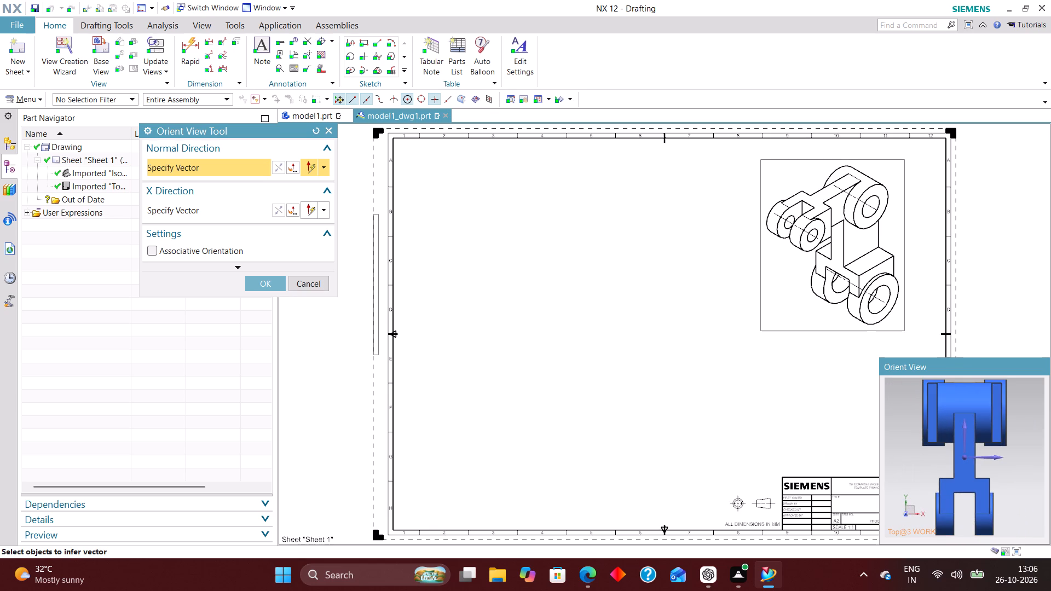
pyautogui.click(326, 129)
# Base the view on the Front model view and orient it in the Orient View Tool, face-on with Z up and the fork below.
pyautogui.click(307, 299)
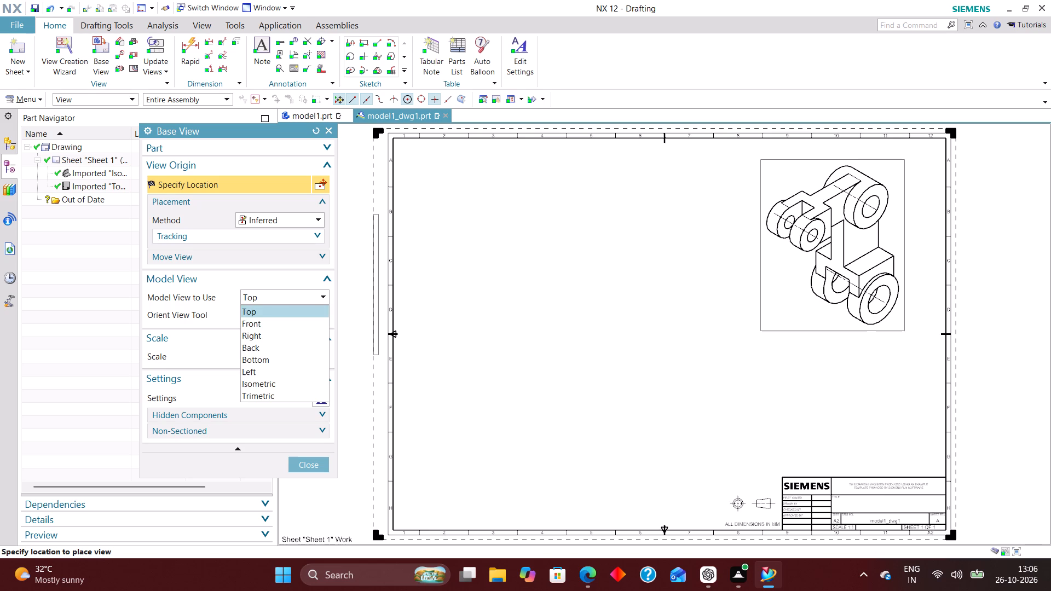
pyautogui.click(275, 318)
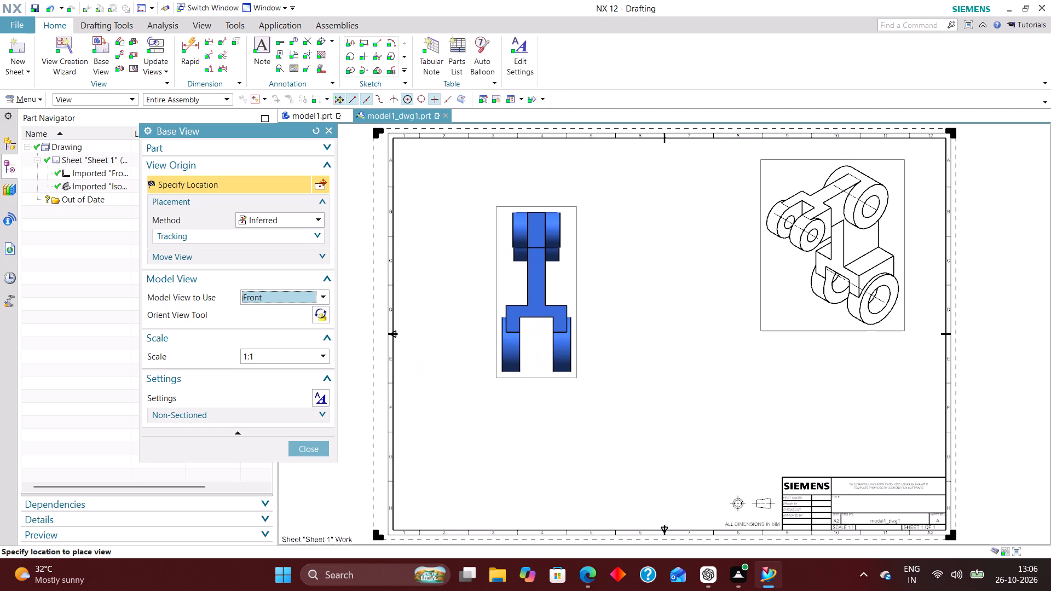
pyautogui.click(317, 312)
pyautogui.moveTo(1029, 473); pyautogui.dragTo(1019, 422, button='middle')
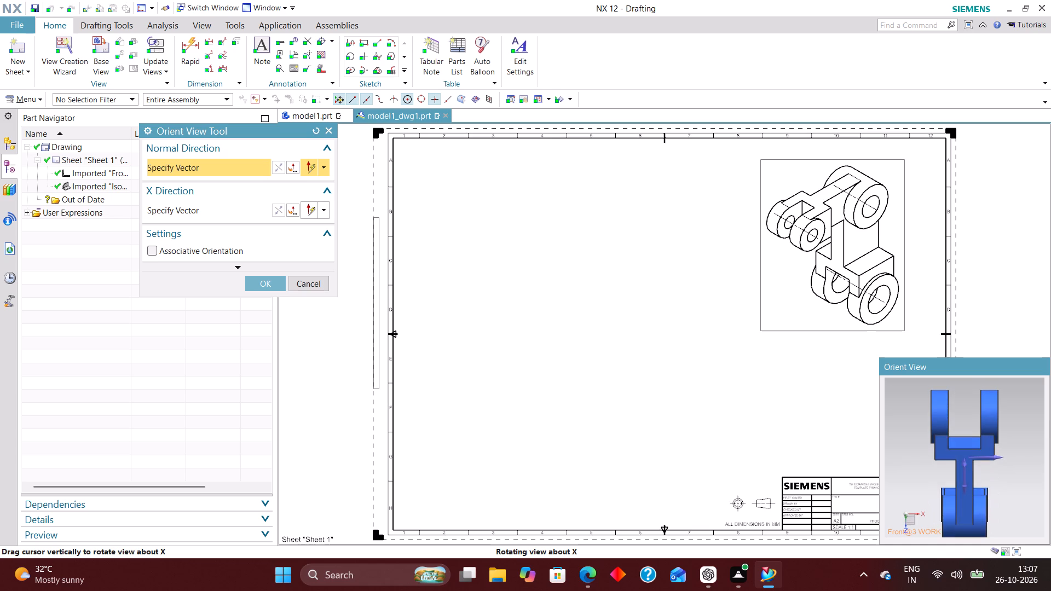
pyautogui.moveTo(1019, 422); pyautogui.dragTo(952, 469, button='middle')
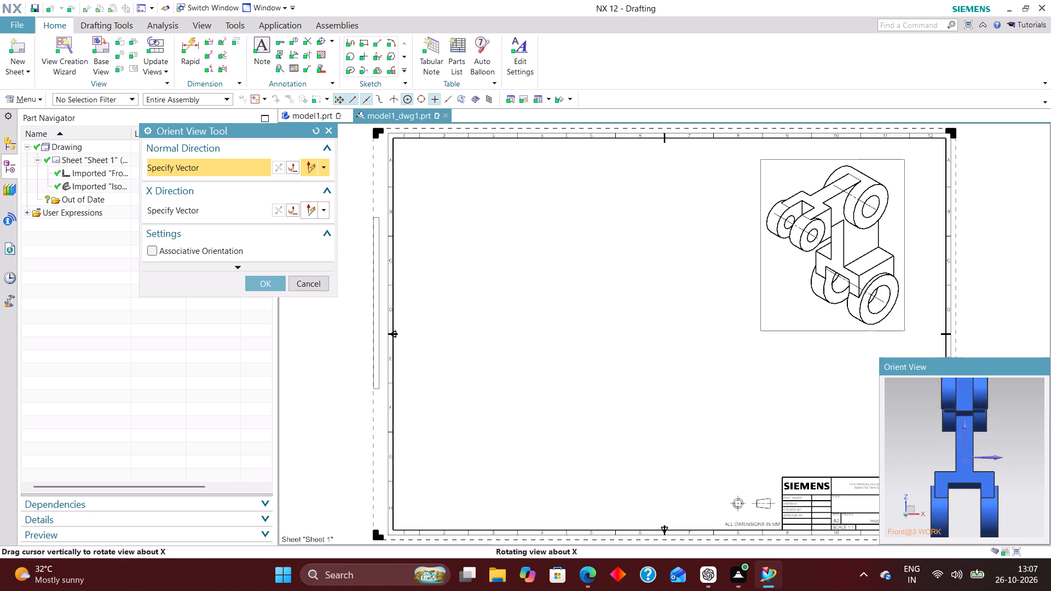
pyautogui.moveTo(952, 469); pyautogui.dragTo(952, 472, button='middle')
pyautogui.moveTo(1020, 433); pyautogui.dragTo(971, 433, button='middle')
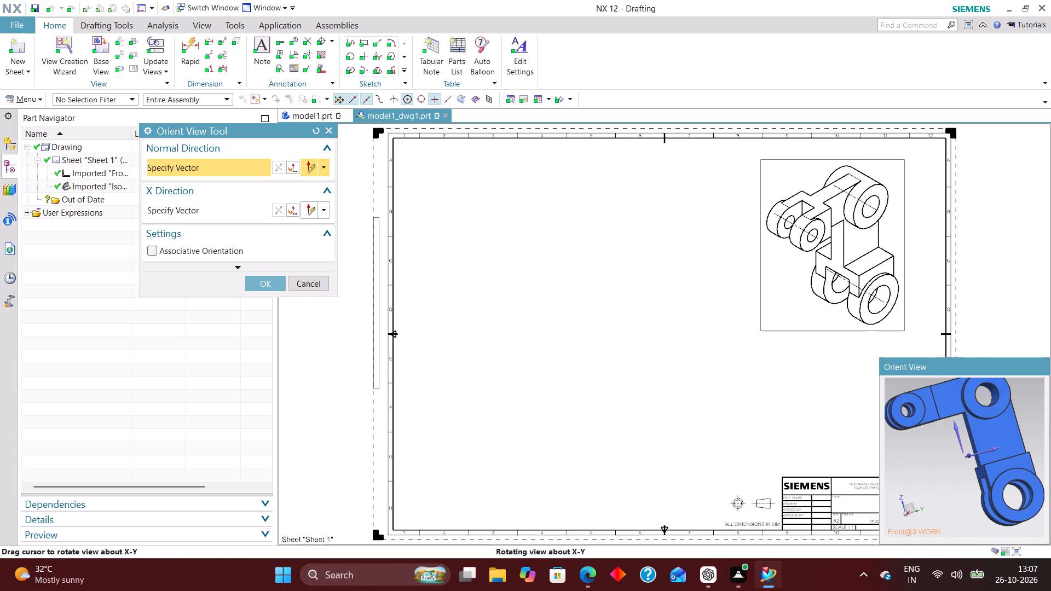
pyautogui.moveTo(971, 433); pyautogui.dragTo(994, 435, button='middle')
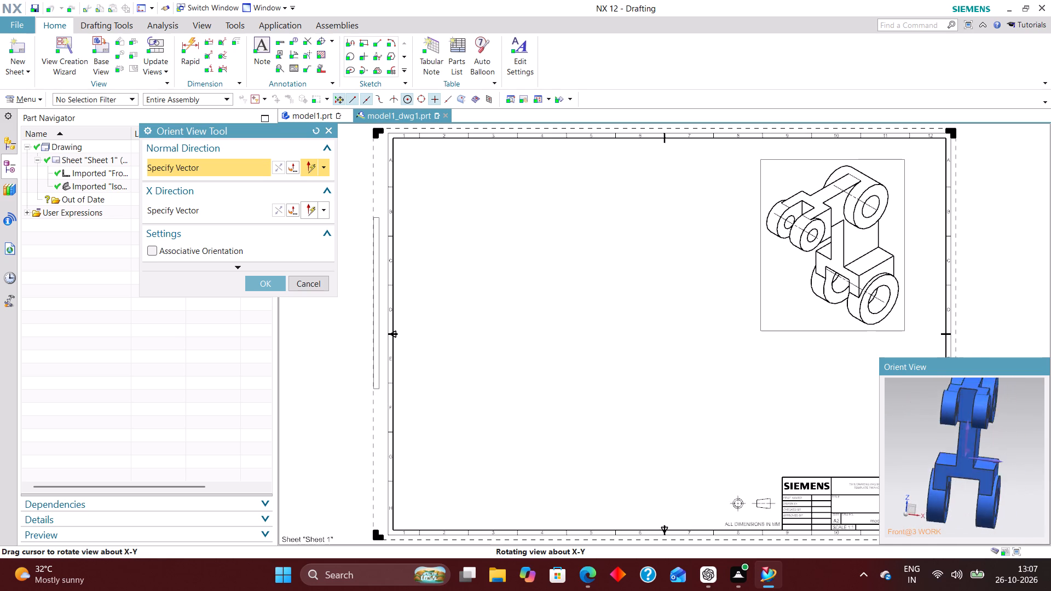
pyautogui.moveTo(994, 435); pyautogui.dragTo(995, 432, button='middle')
pyautogui.scroll(1, 995, 432)
pyautogui.moveTo(1030, 433); pyautogui.dragTo(986, 432, button='right')
pyautogui.scroll(-3, 1018, 436)
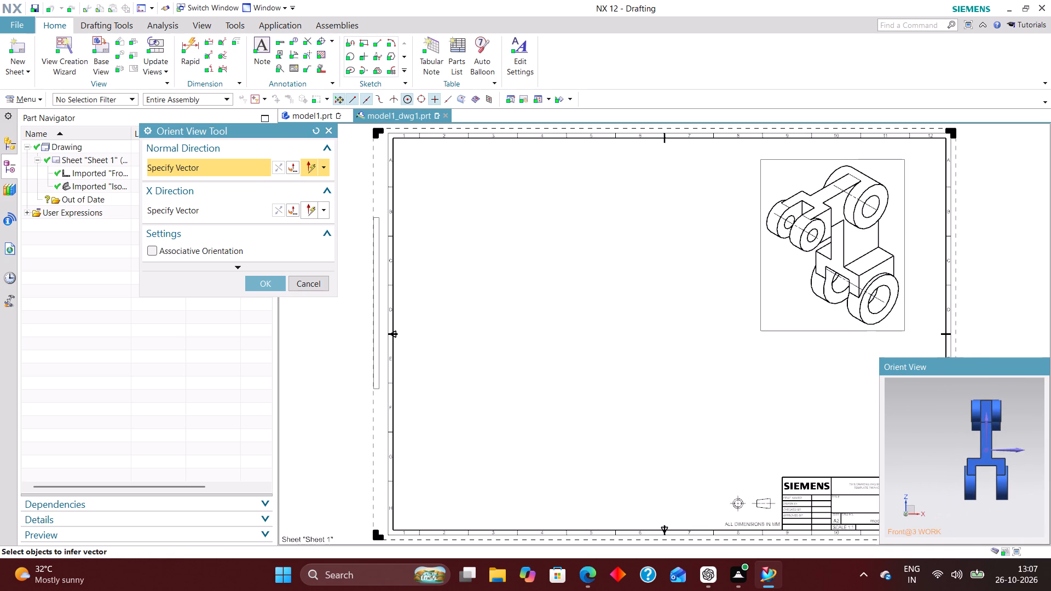
pyautogui.moveTo(1019, 434); pyautogui.dragTo(971, 425, button='middle')
pyautogui.scroll(1, 971, 425)
pyautogui.scroll(-2, 966, 452)
pyautogui.moveTo(1030, 470); pyautogui.dragTo(979, 470, button='right')
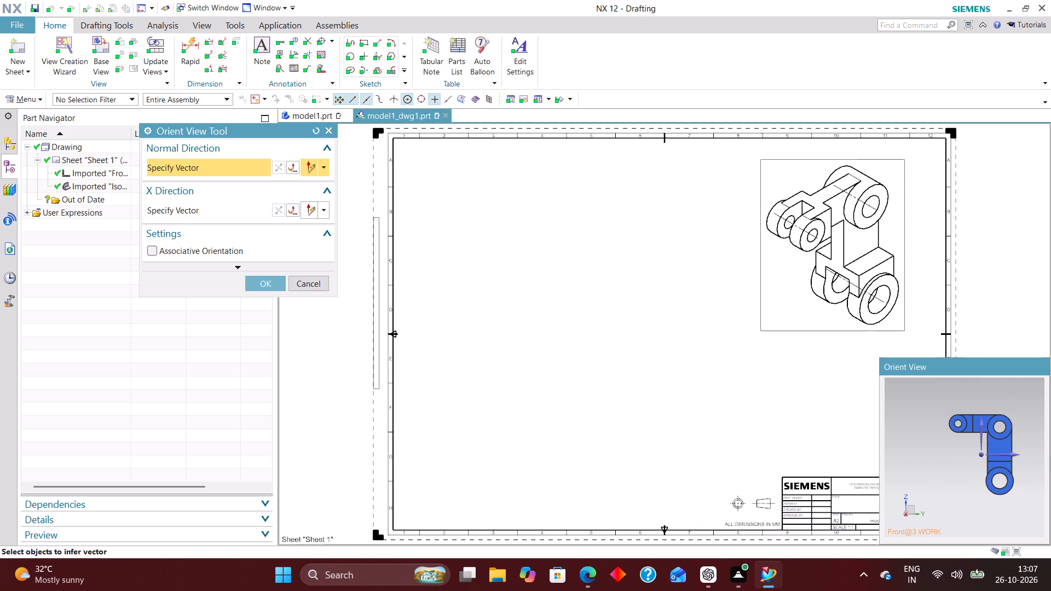
pyautogui.scroll(2, 971, 452)
pyautogui.scroll(-2, 964, 445)
pyautogui.moveTo(948, 453); pyautogui.dragTo(1006, 459, button='middle')
pyautogui.scroll(1, 948, 453)
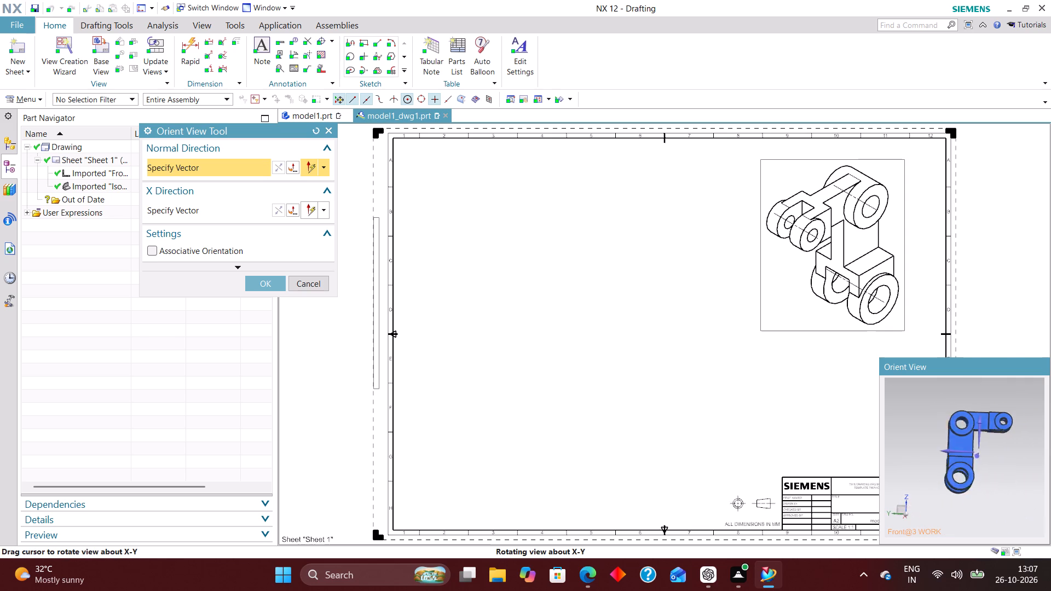
pyautogui.moveTo(1006, 459); pyautogui.dragTo(1011, 458, button='middle')
pyautogui.moveTo(1019, 454); pyautogui.dragTo(981, 454, button='right')
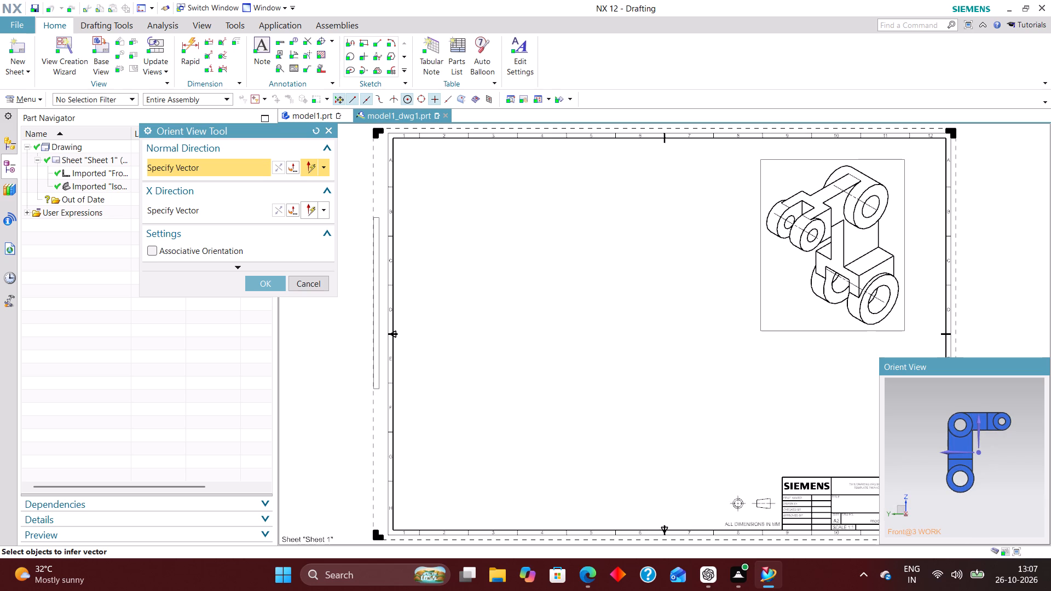
pyautogui.moveTo(1019, 470); pyautogui.dragTo(972, 448, button='middle')
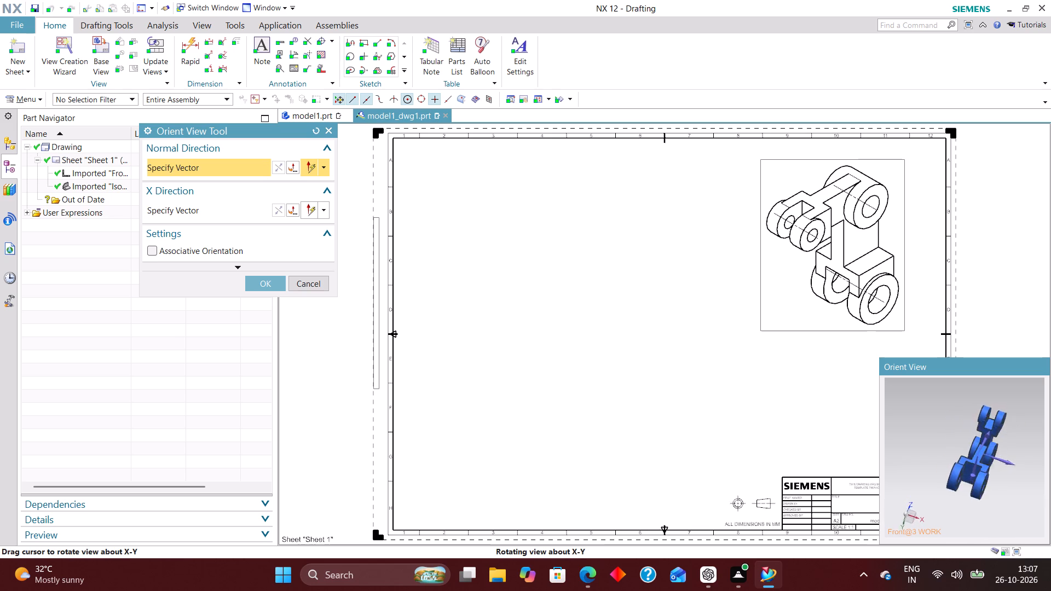
pyautogui.moveTo(972, 448); pyautogui.dragTo(977, 456, button='middle')
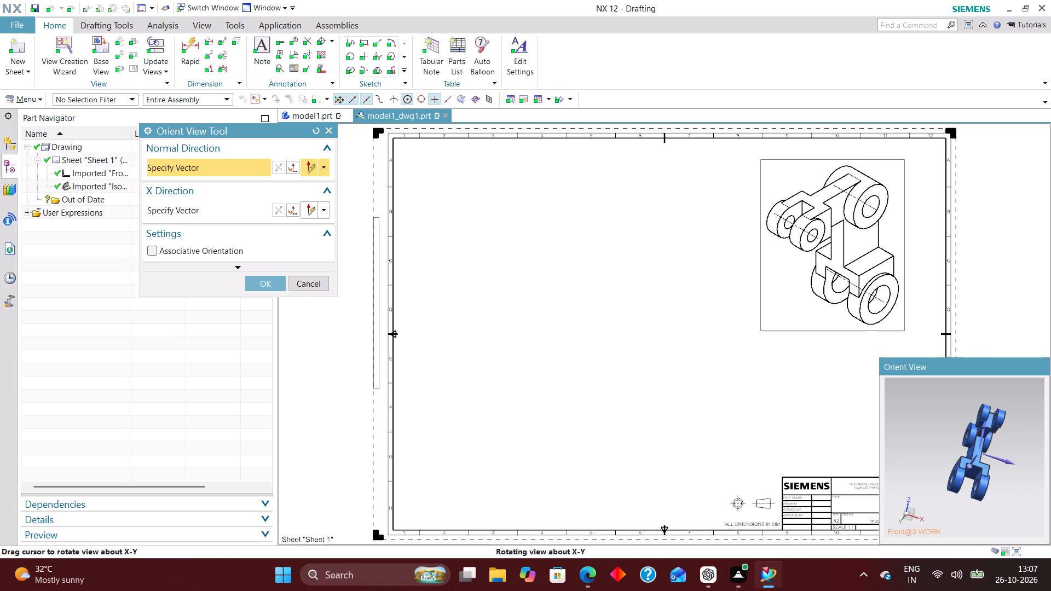
pyautogui.moveTo(977, 456); pyautogui.dragTo(977, 463, button='middle')
pyautogui.scroll(1, 977, 463)
pyautogui.moveTo(1020, 464); pyautogui.dragTo(958, 472, button='right')
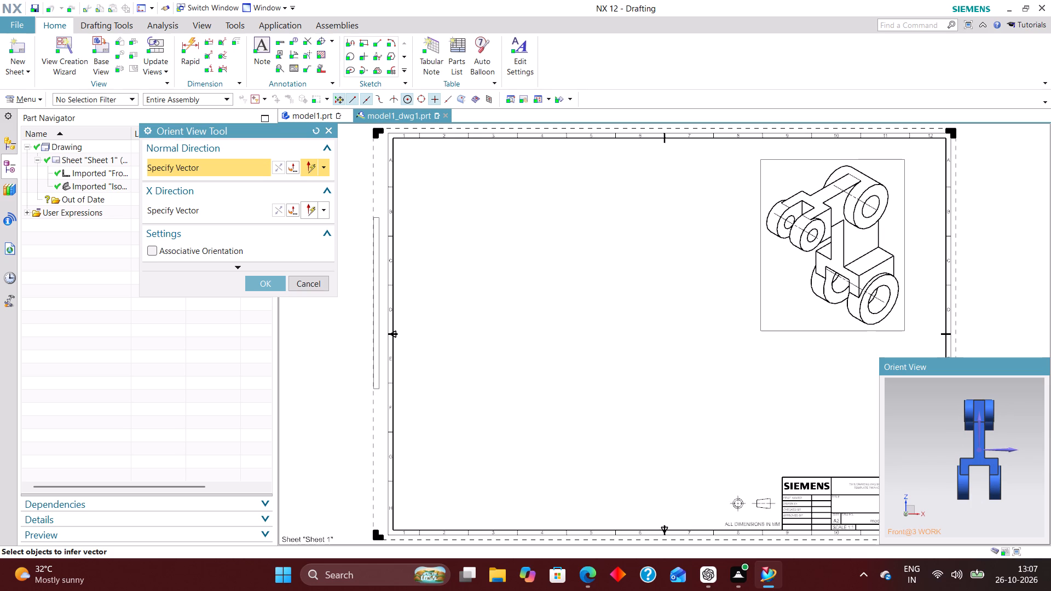
# Place the Front base view at 1:1 scale in the sheet's upper middle, level with the isometric view.
pyautogui.click(271, 282)
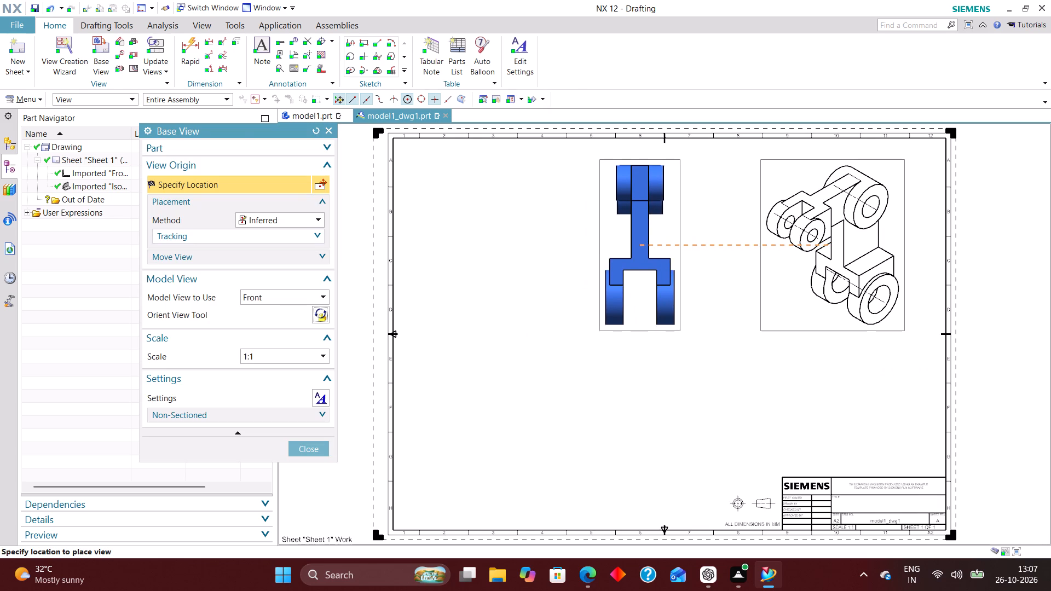
pyautogui.click(637, 246)
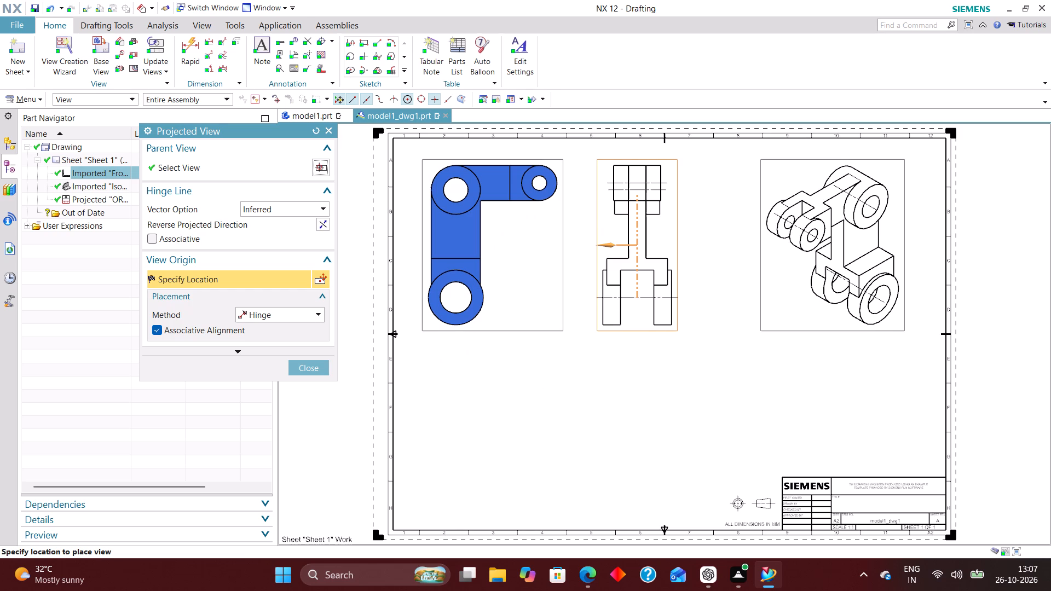
# Project the L-shaped side view from the Front view into the sheet's upper-left area, without further projections.
pyautogui.click(493, 268)
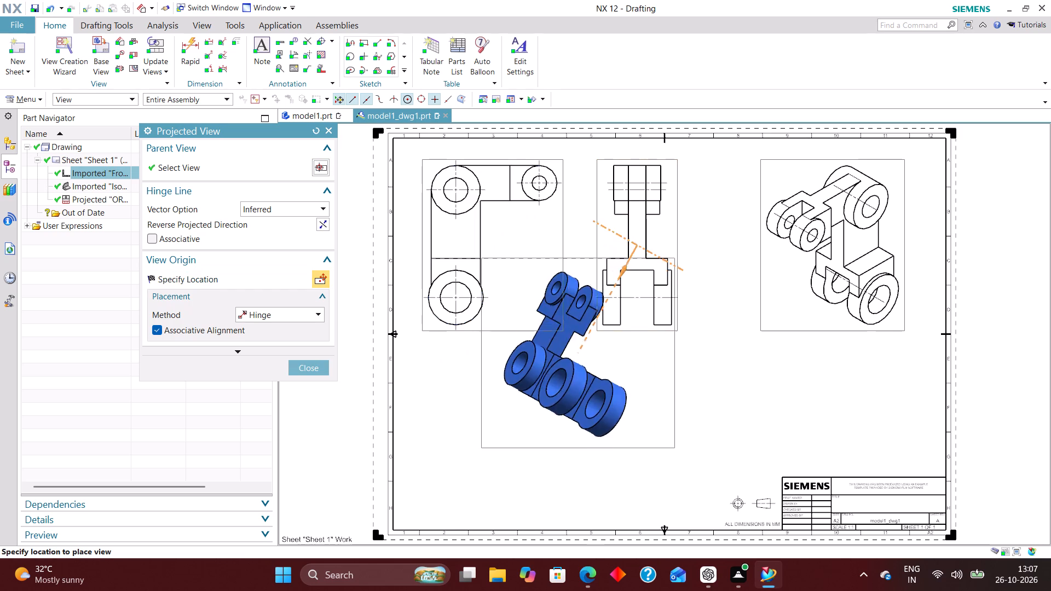
pyautogui.click(309, 364)
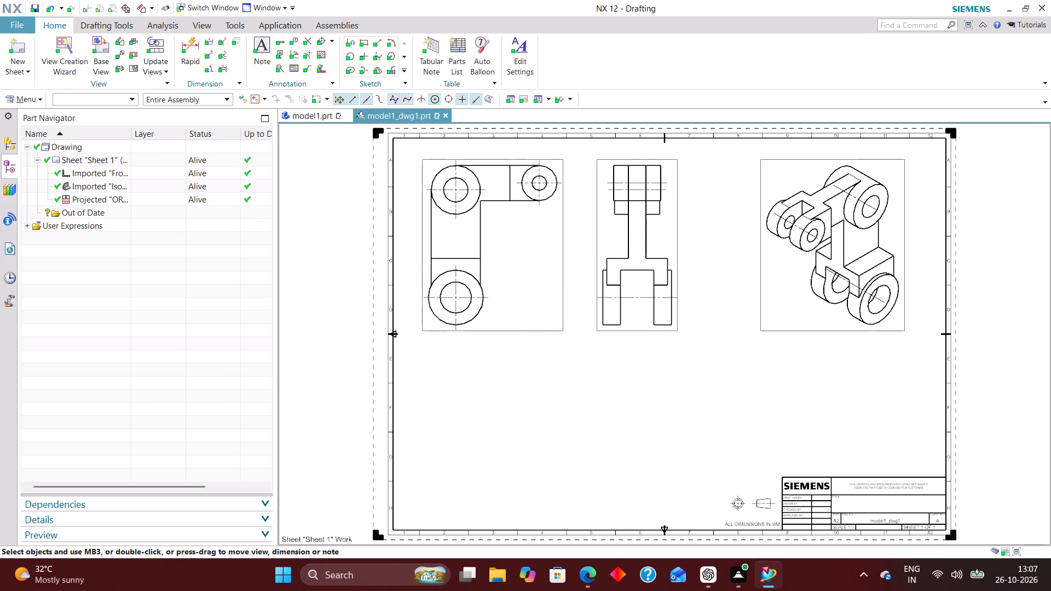
# Place a Top base view at 1:1 scale, turned so its fork faces left, below the L-shaped side view, without projected views.
pyautogui.click(102, 50)
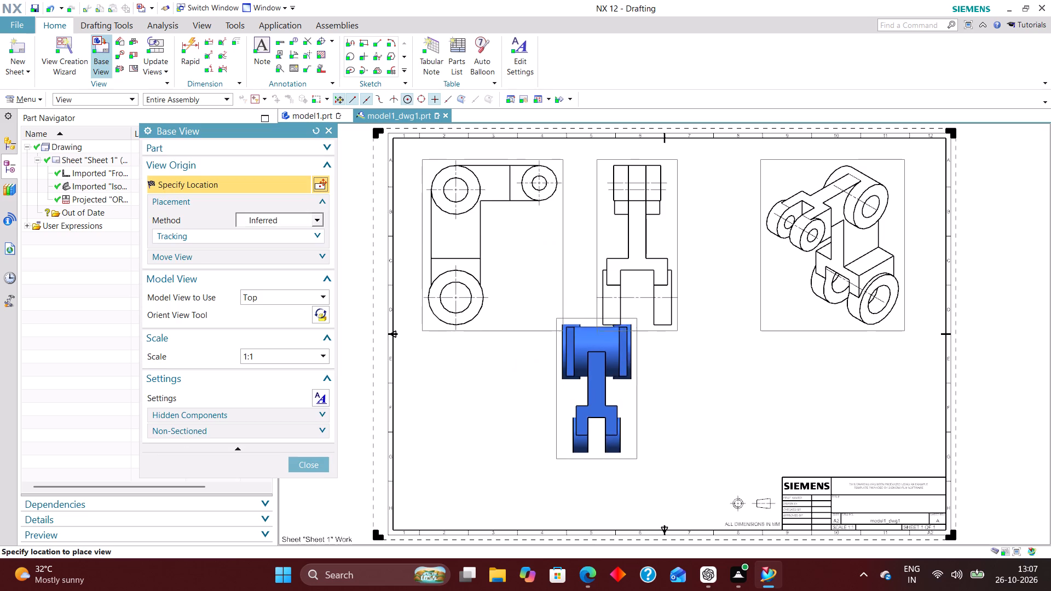
pyautogui.click(320, 313)
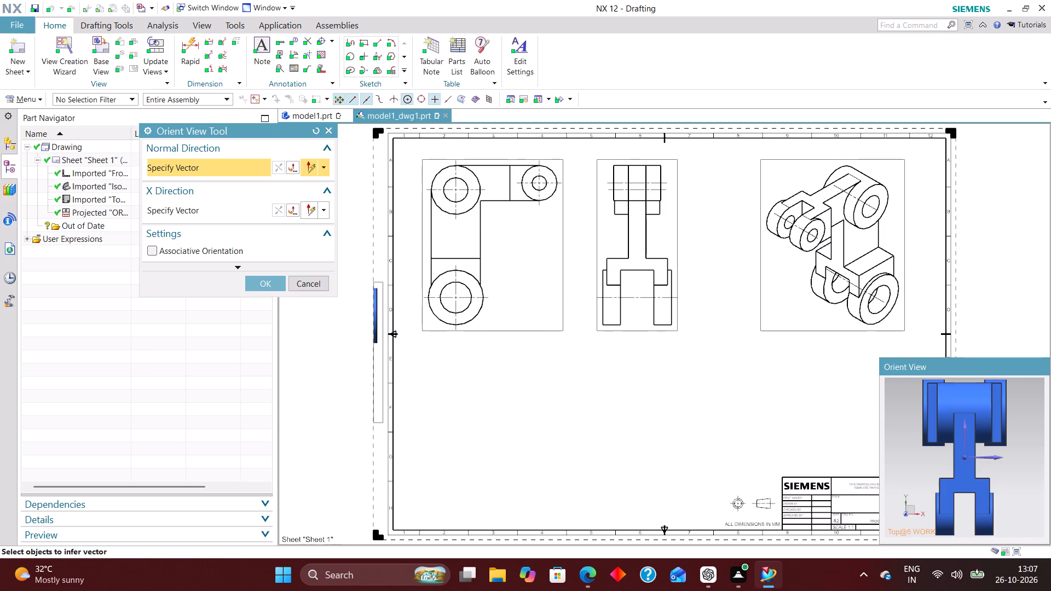
pyautogui.moveTo(1030, 458); pyautogui.dragTo(959, 449, button='middle')
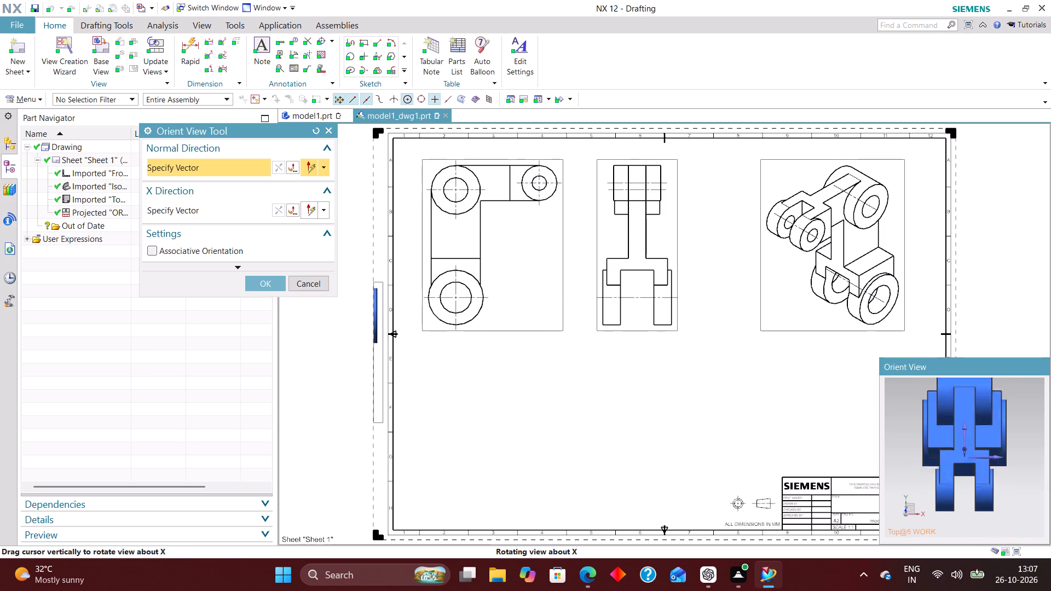
pyautogui.moveTo(959, 449); pyautogui.dragTo(955, 440, button='middle')
pyautogui.moveTo(1008, 494); pyautogui.dragTo(982, 517, button='middle')
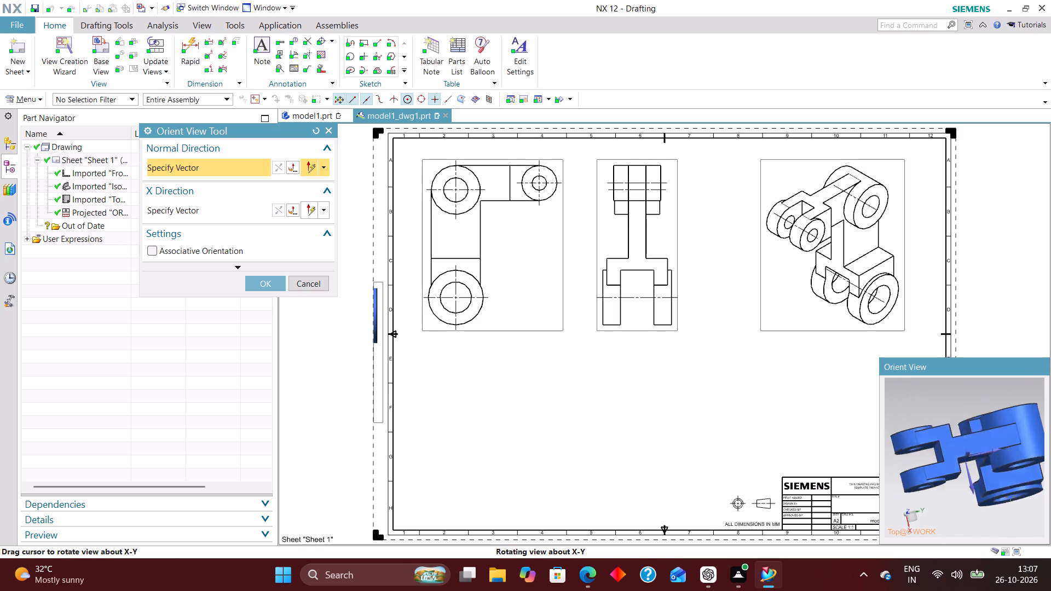
pyautogui.moveTo(982, 517); pyautogui.dragTo(979, 515, button='middle')
pyautogui.scroll(-1, 979, 515)
pyautogui.moveTo(1021, 517); pyautogui.dragTo(1006, 518, button='right')
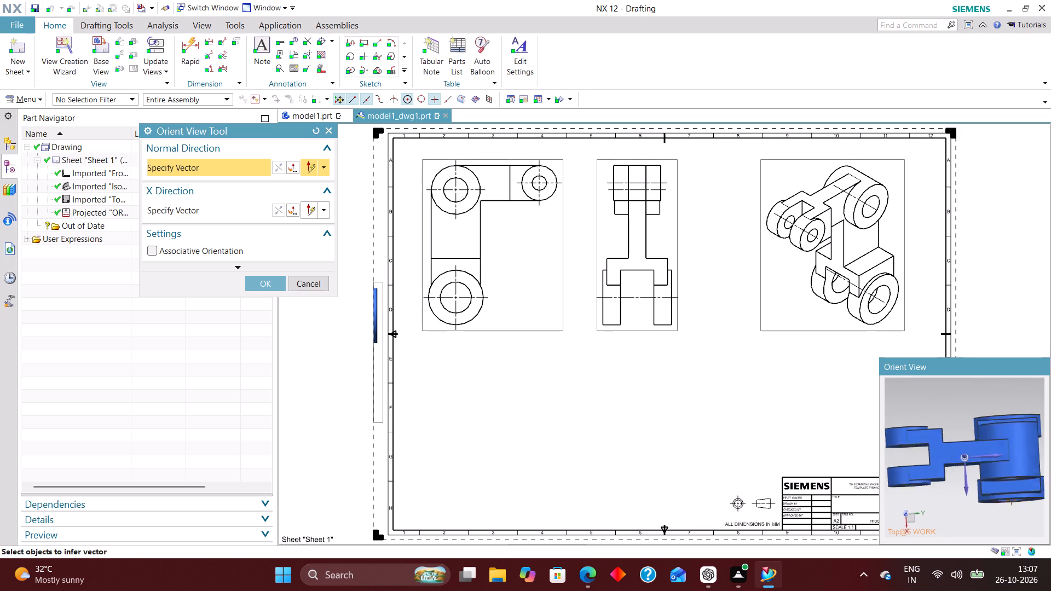
pyautogui.click(268, 282)
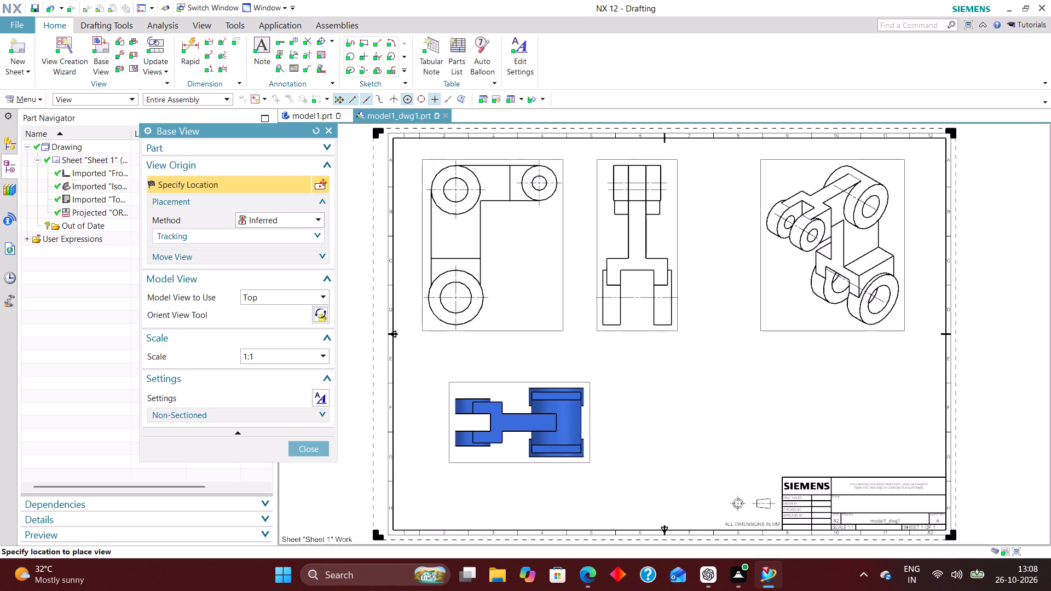
pyautogui.click(519, 422)
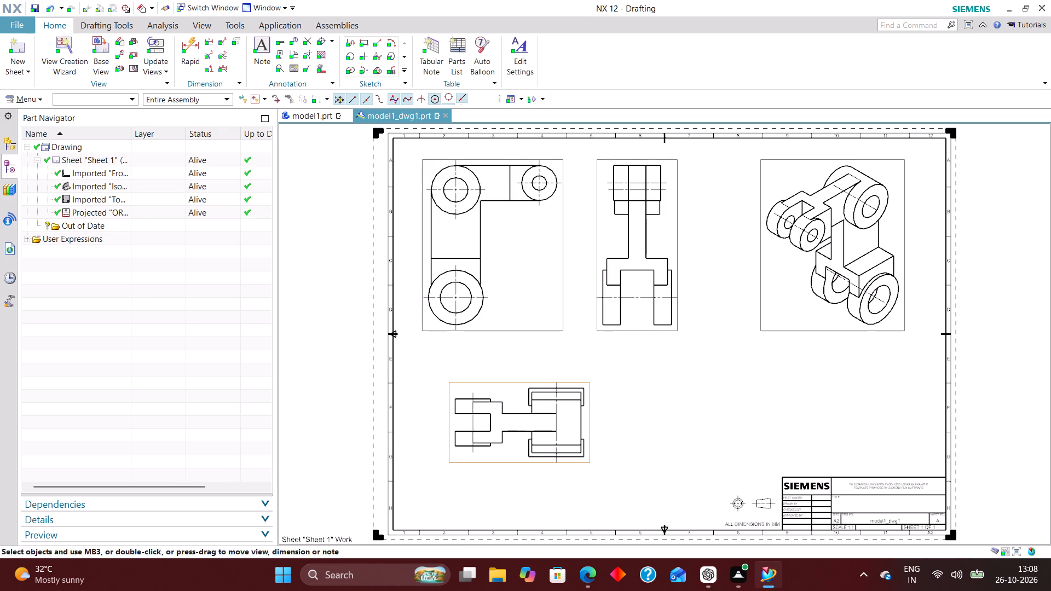
pyautogui.click(322, 367)
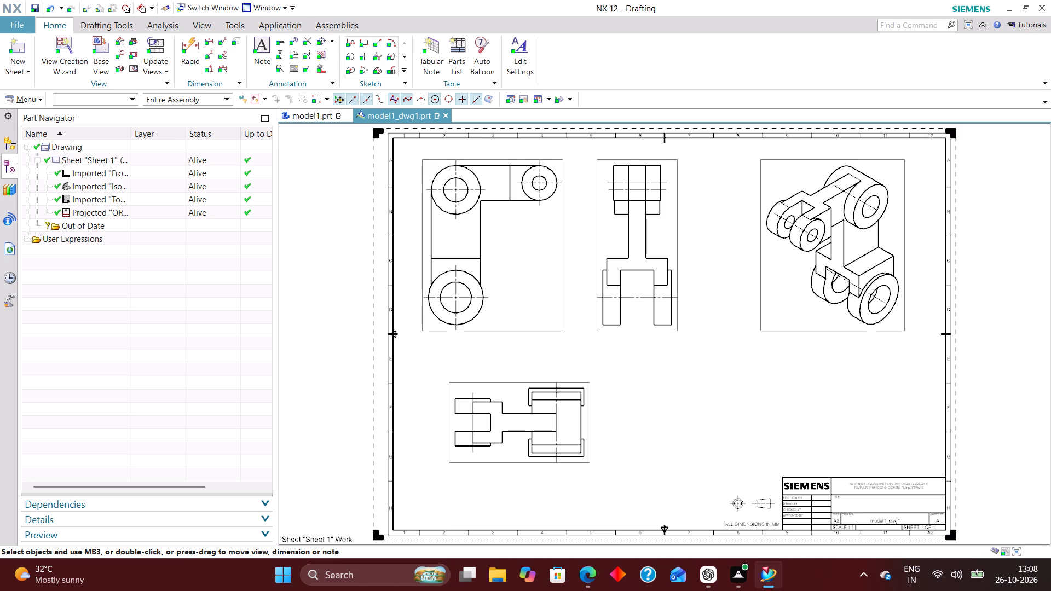
# Set the arrowhead type to Open Arrow for leaders and dimensions in the Drafting Preferences.
pyautogui.click(38, 95)
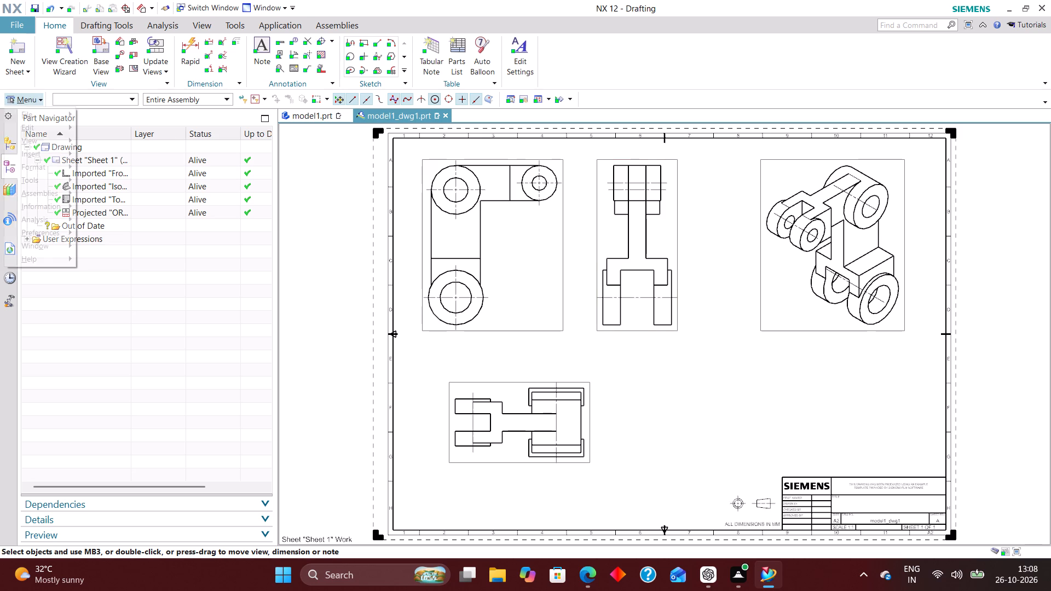
pyautogui.click(47, 236)
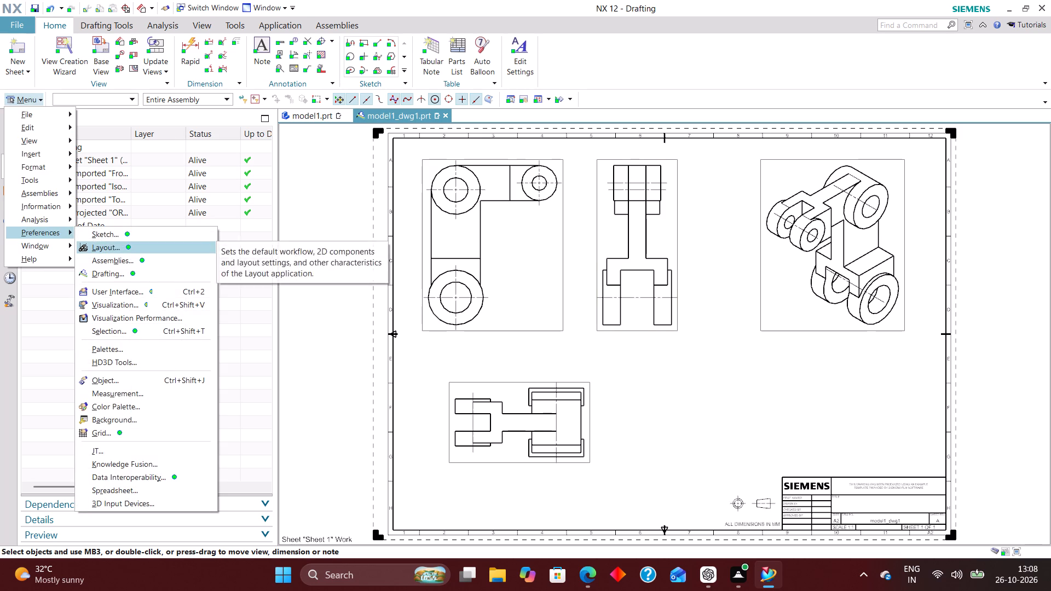
pyautogui.click(125, 269)
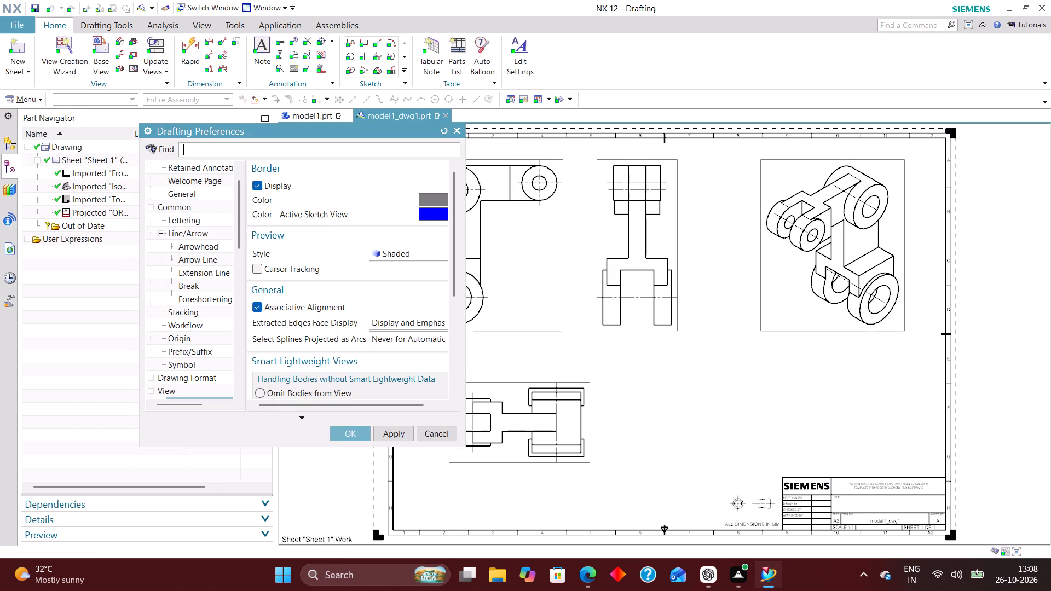
pyautogui.click(201, 243)
pyautogui.click(399, 273)
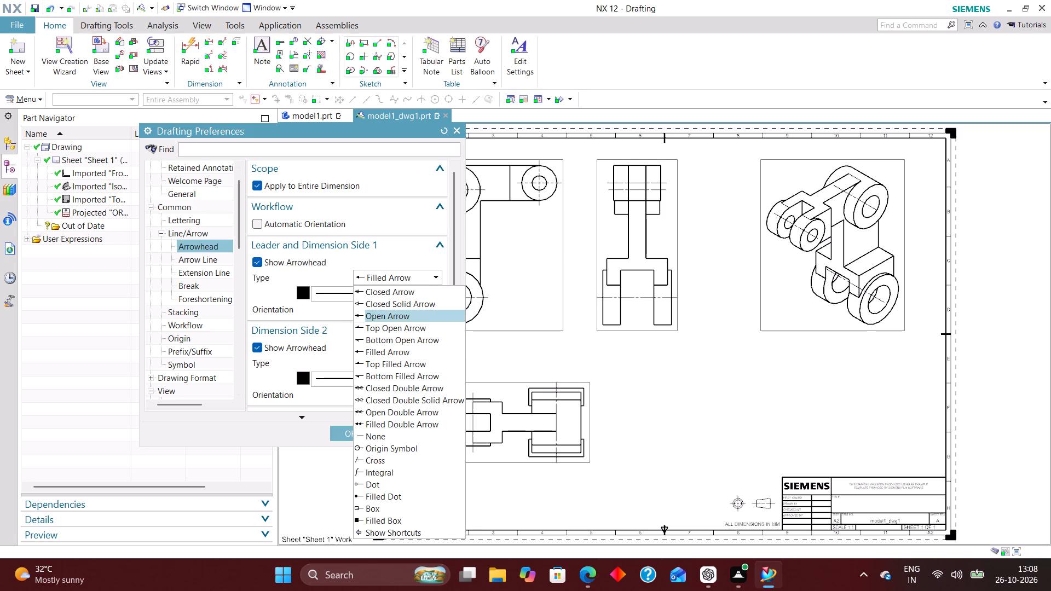
pyautogui.click(399, 317)
pyautogui.scroll(-3, 311, 292)
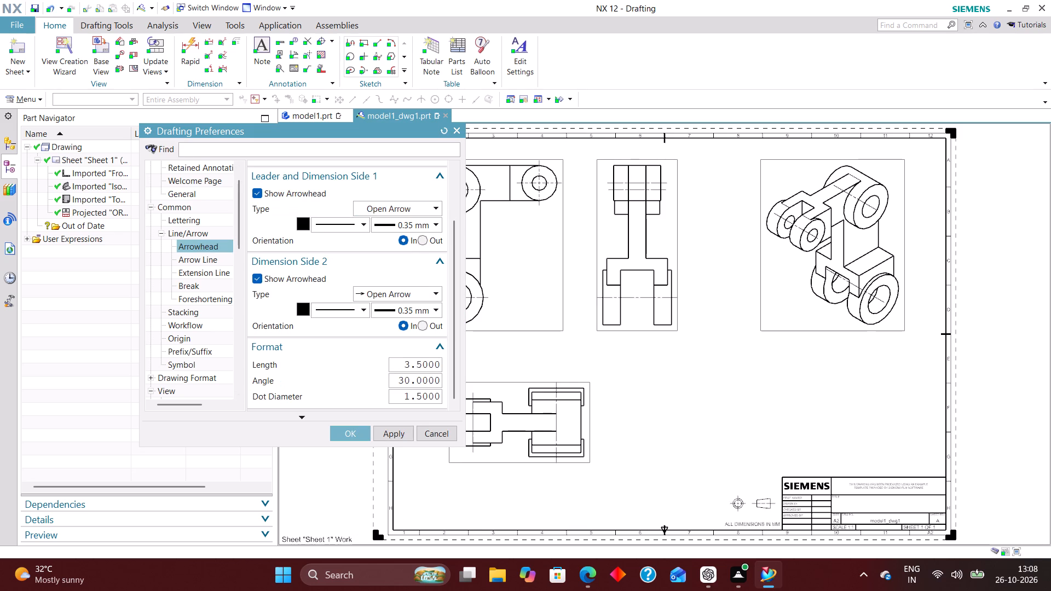
# Set the extension line gap to 2 for the entire dimension in the Drafting Preferences.
pyautogui.click(215, 270)
pyautogui.moveTo(396, 253); pyautogui.dragTo(521, 258)
pyautogui.press('2')
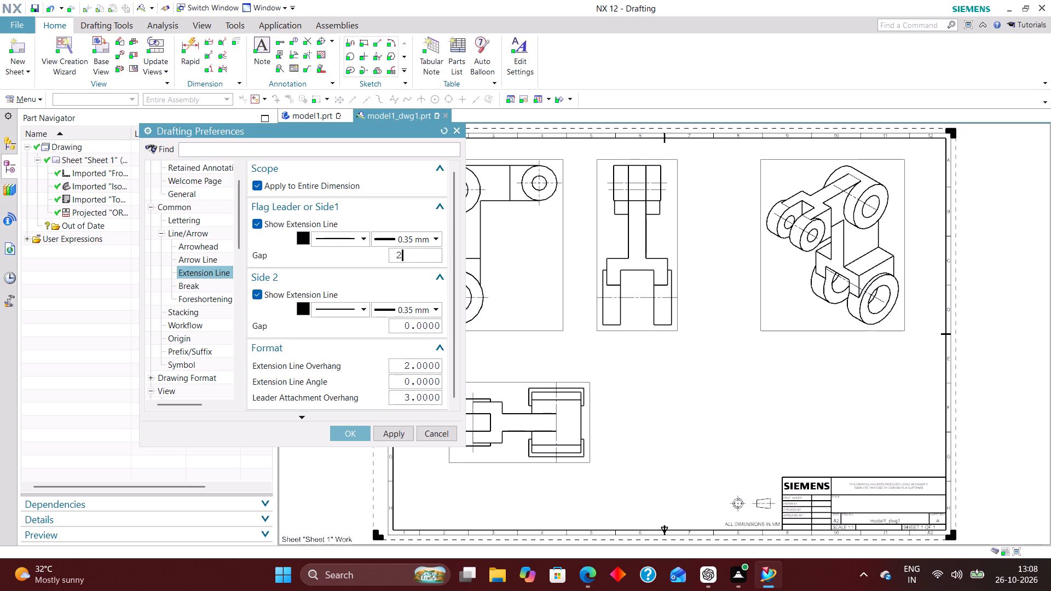
pyautogui.press('Return')
# Change the decimal delimiter in the dimension text units preferences and accept the Drafting Preferences.
pyautogui.scroll(-3, 189, 329)
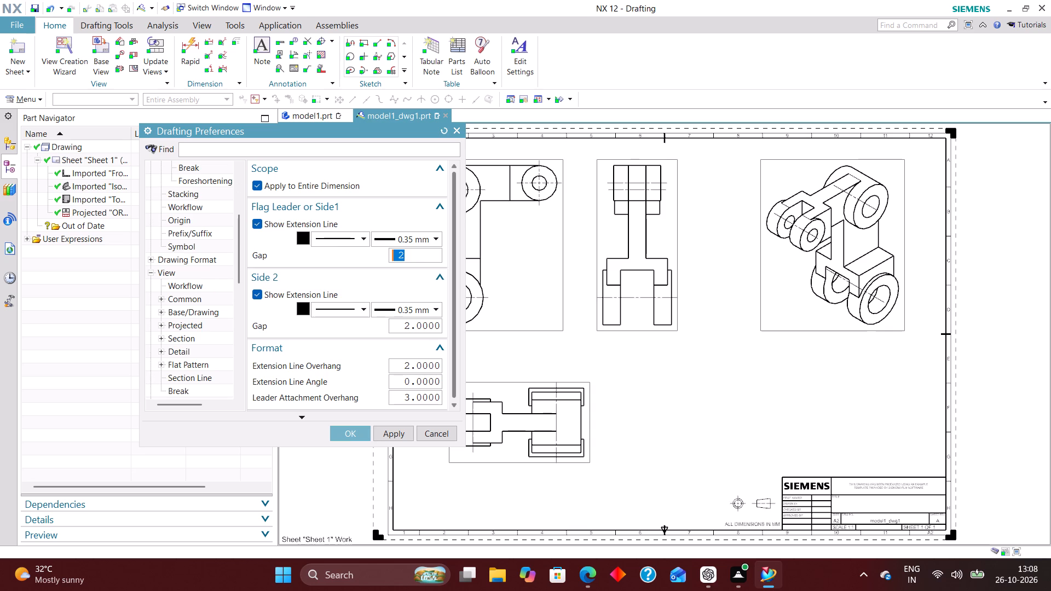
pyautogui.scroll(-5, 190, 329)
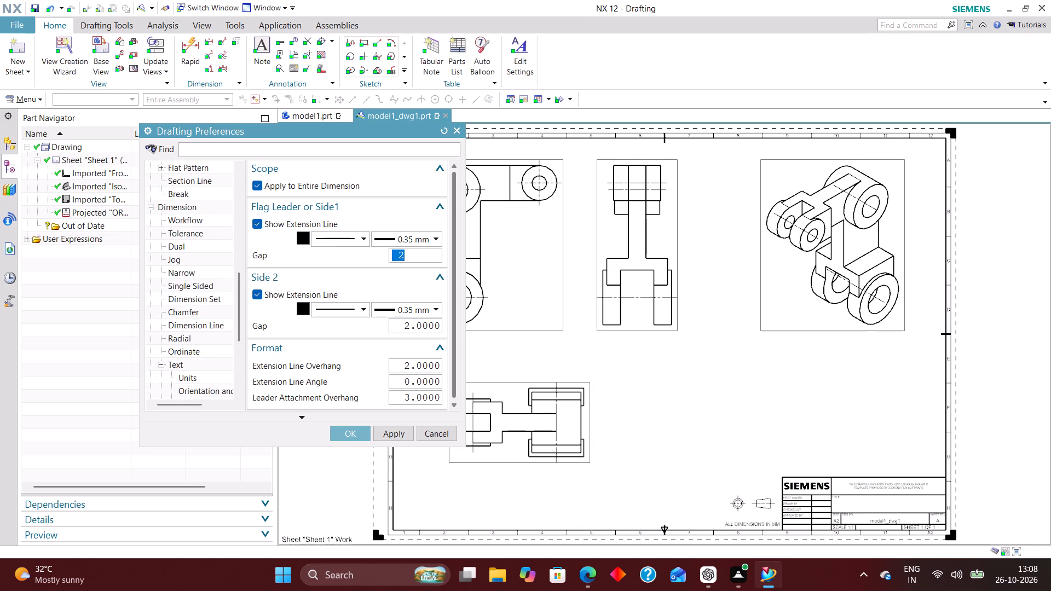
pyautogui.scroll(-3, 192, 329)
pyautogui.click(203, 257)
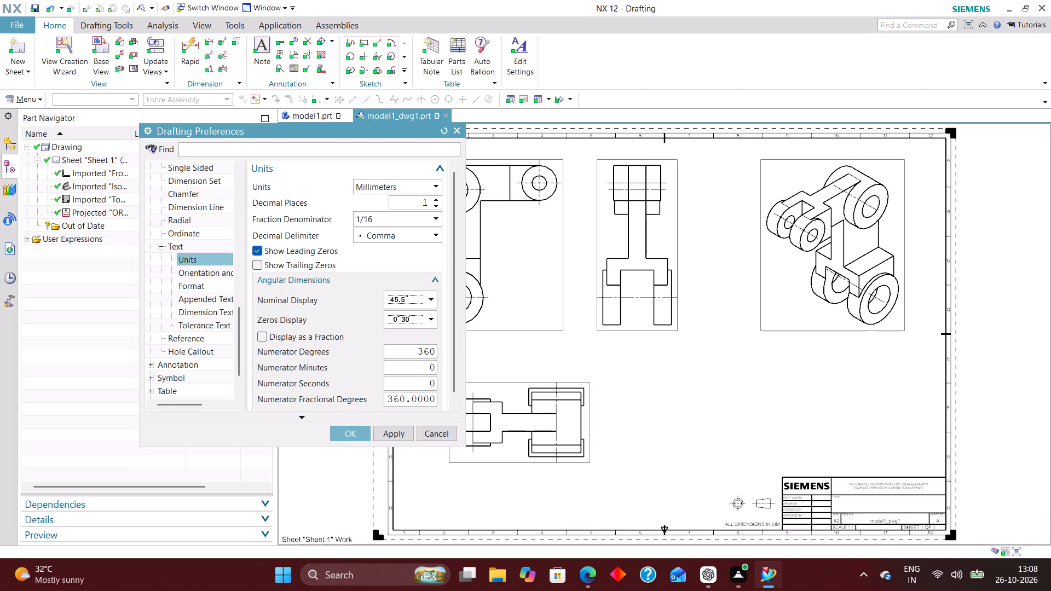
pyautogui.click(373, 236)
pyautogui.click(379, 252)
pyautogui.click(362, 434)
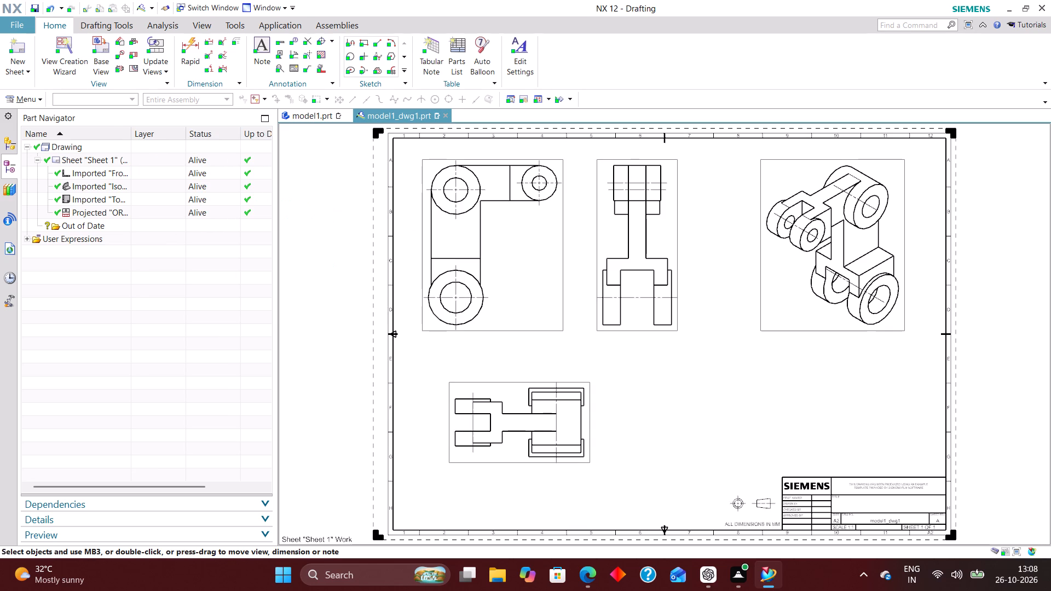
# Delete the projected L-shaped side view beside the front view.
pyautogui.scroll(-1, 512, 343)
pyautogui.scroll(1, 597, 341)
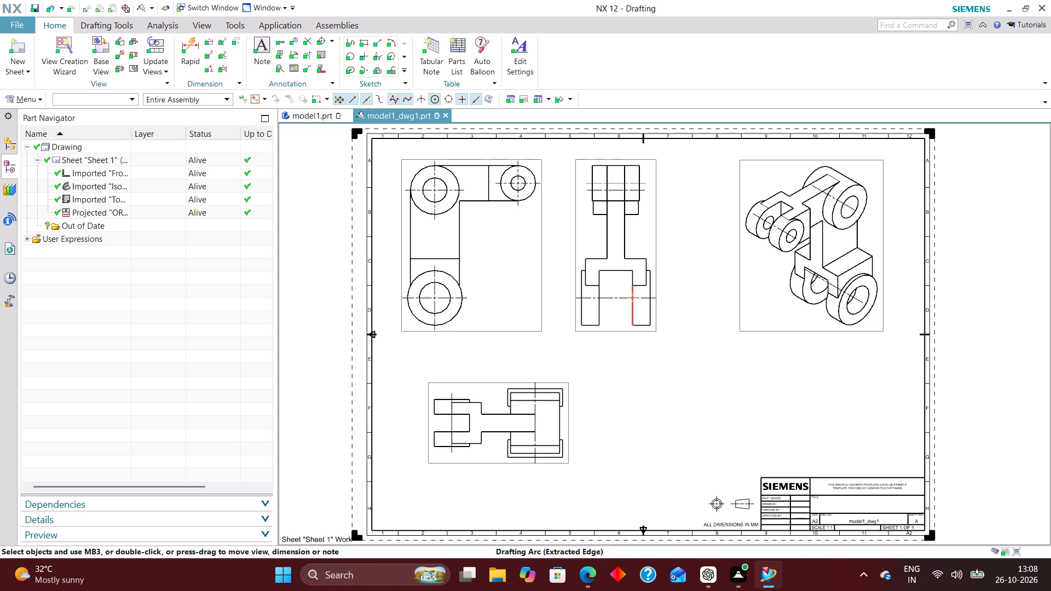
pyautogui.moveTo(541, 292); pyautogui.dragTo(482, 289, button='right')
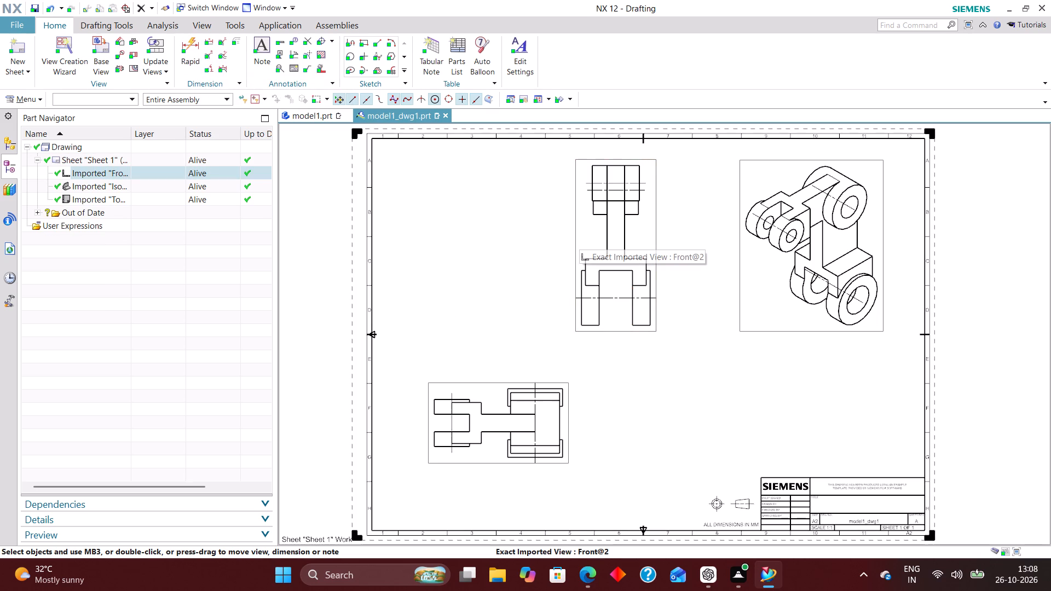
# Place a Front base view at 1:1, reoriented to the L-shaped profile with its short arm facing left, in the sheet's upper-left area, without projections.
pyautogui.click(105, 49)
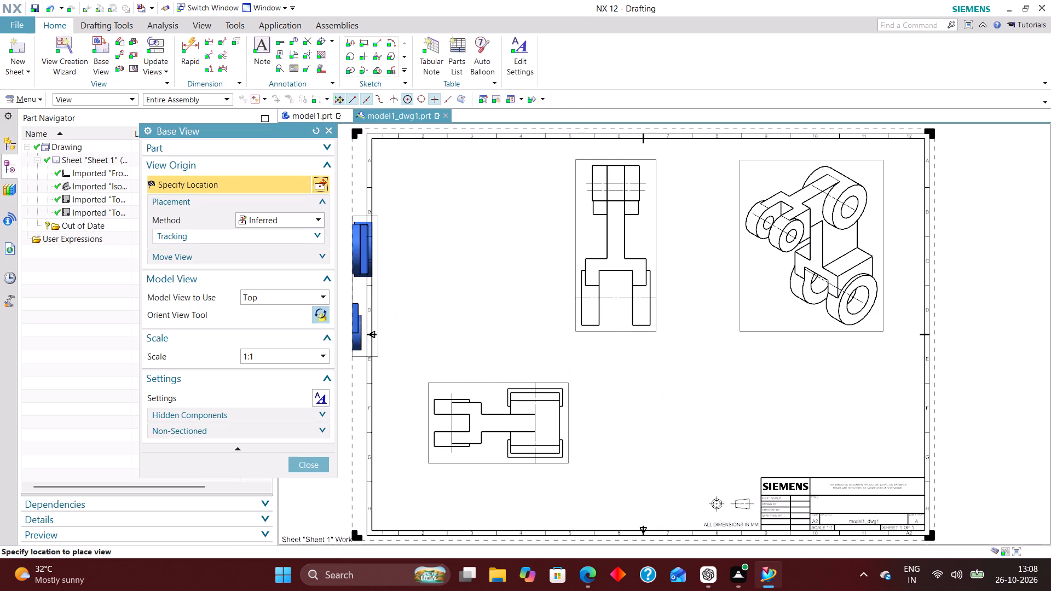
pyautogui.click(310, 296)
pyautogui.click(300, 321)
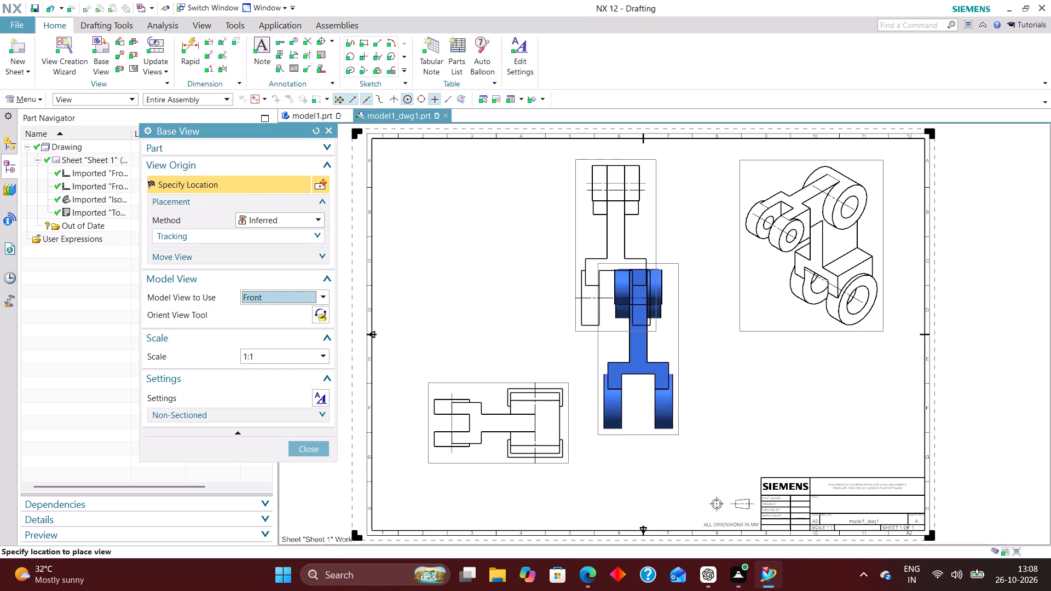
pyautogui.click(322, 316)
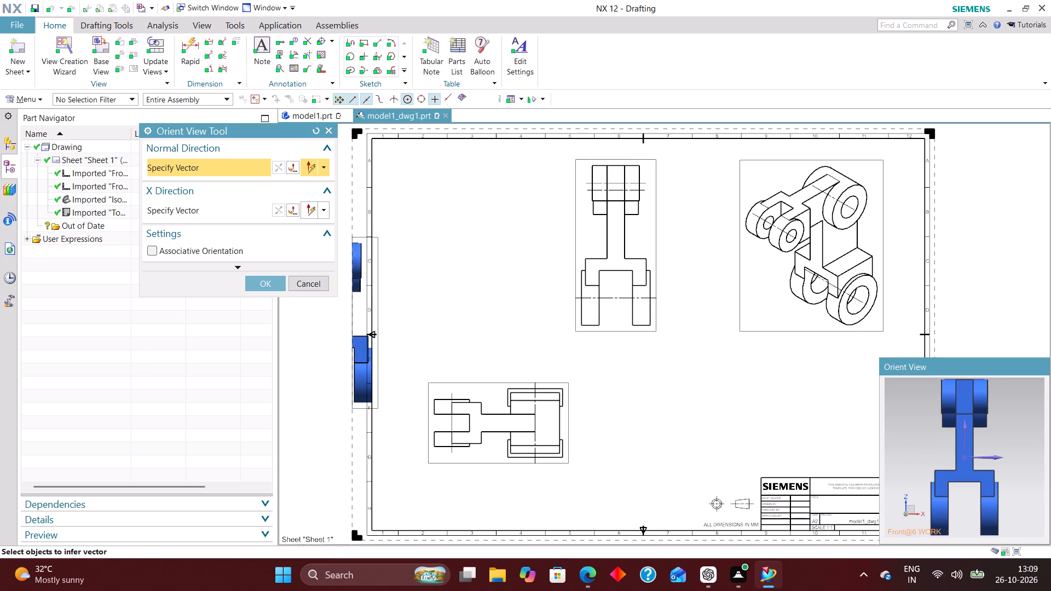
pyautogui.moveTo(1017, 429); pyautogui.dragTo(997, 433, button='middle')
pyautogui.moveTo(961, 443); pyautogui.dragTo(888, 436, button='right')
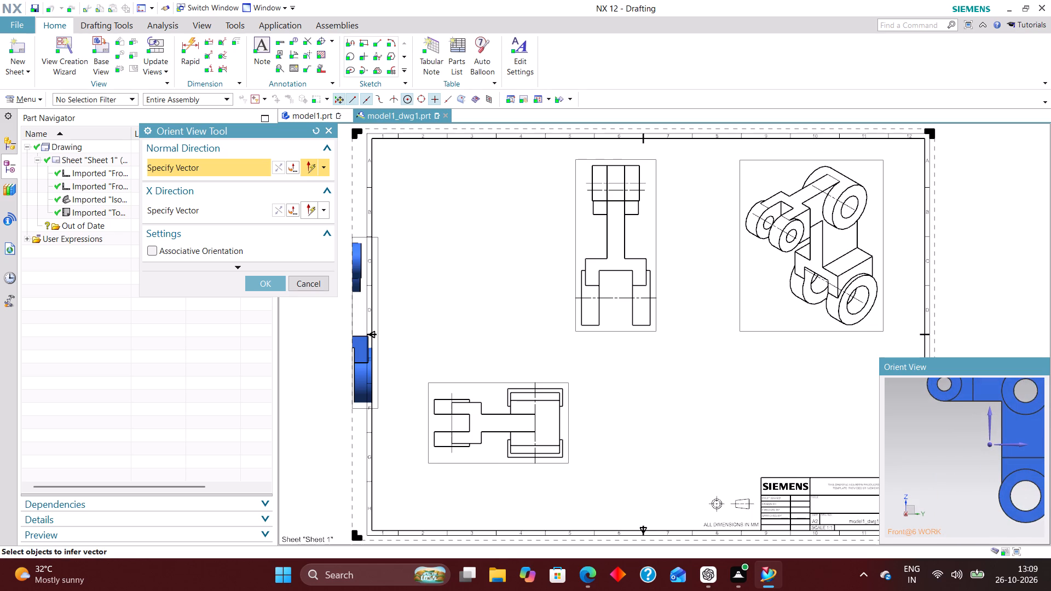
pyautogui.click(256, 288)
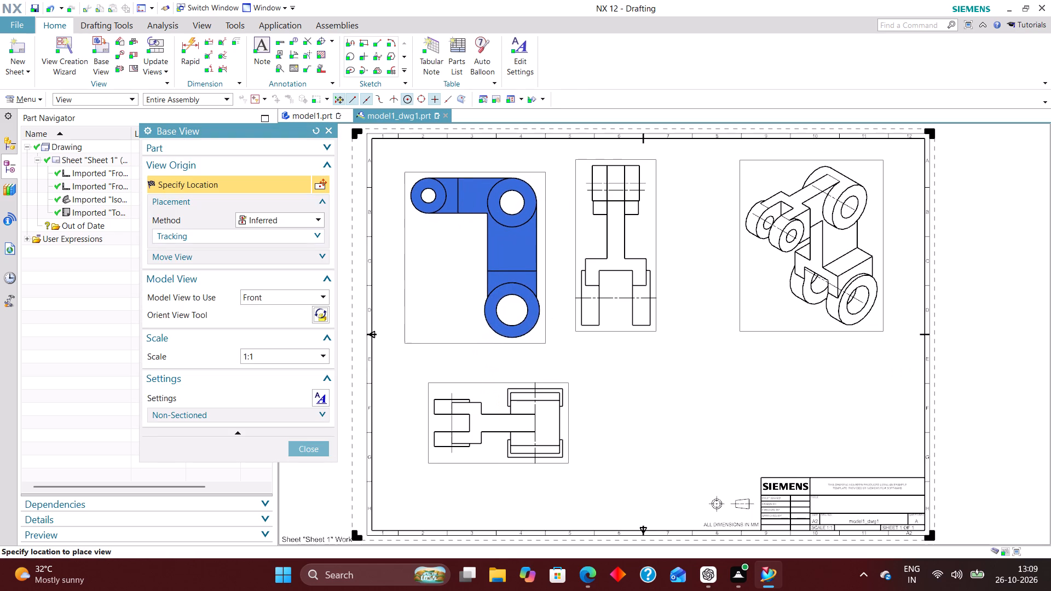
pyautogui.click(473, 252)
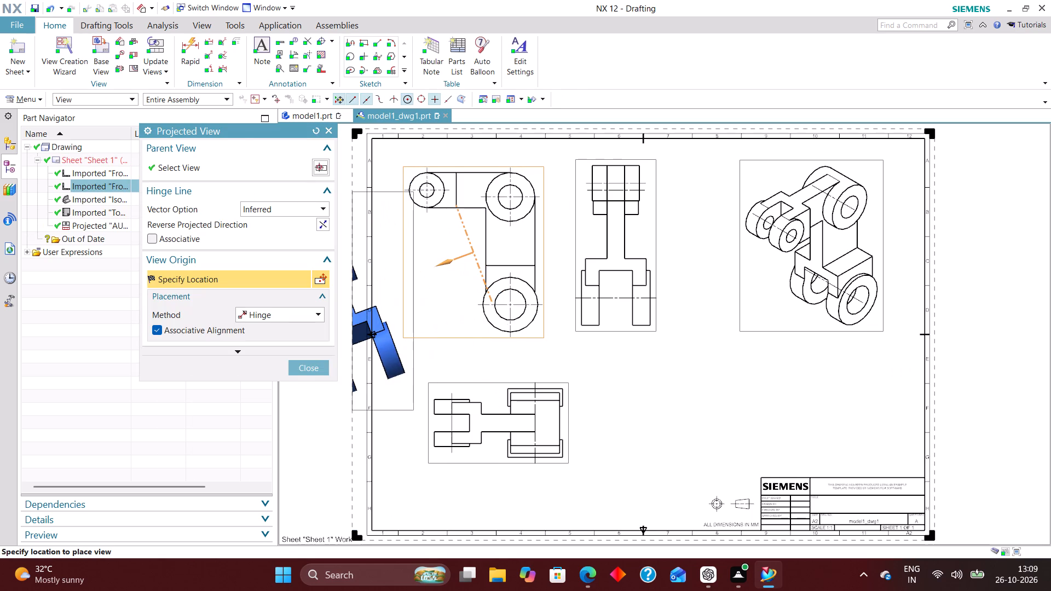
pyautogui.click(307, 370)
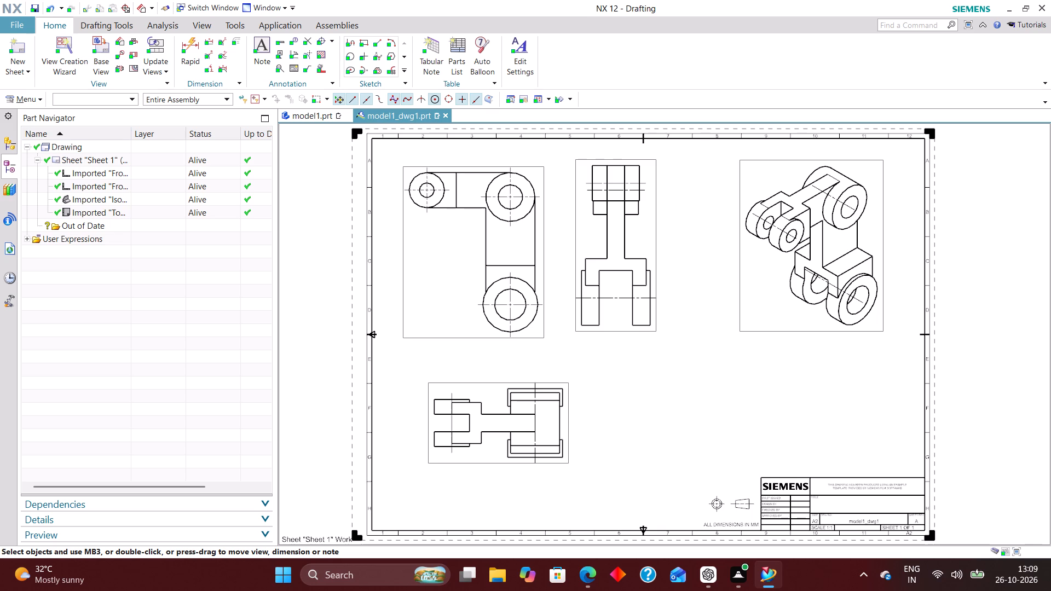
# Add diametral Rapid Dimensions to the outer circle and the hole of the corner boss in the L-shaped view.
pyautogui.scroll(-1, 618, 355)
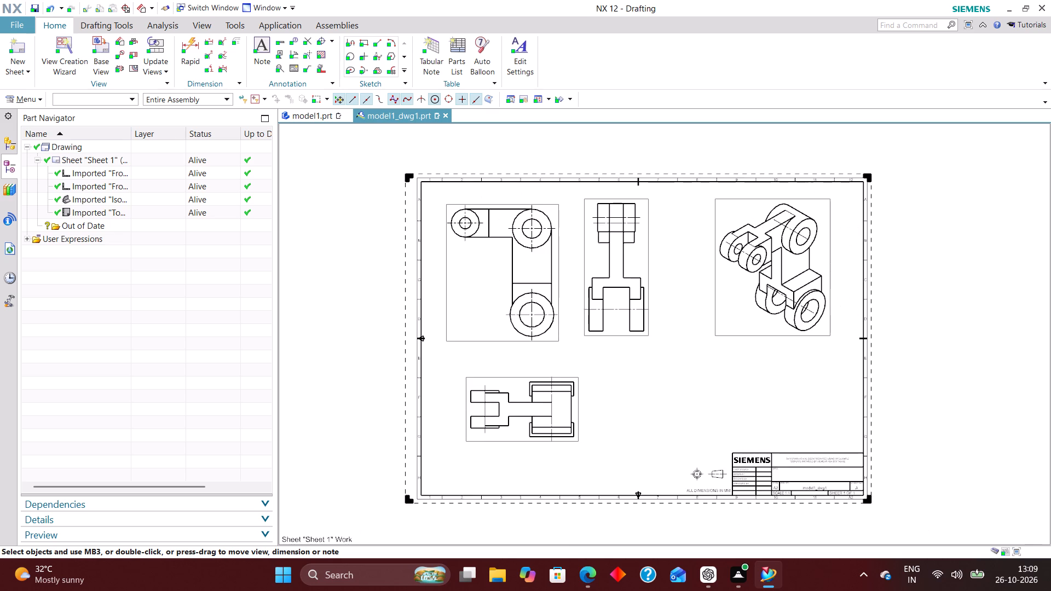
pyautogui.scroll(-2, 510, 341)
pyautogui.scroll(2, 512, 326)
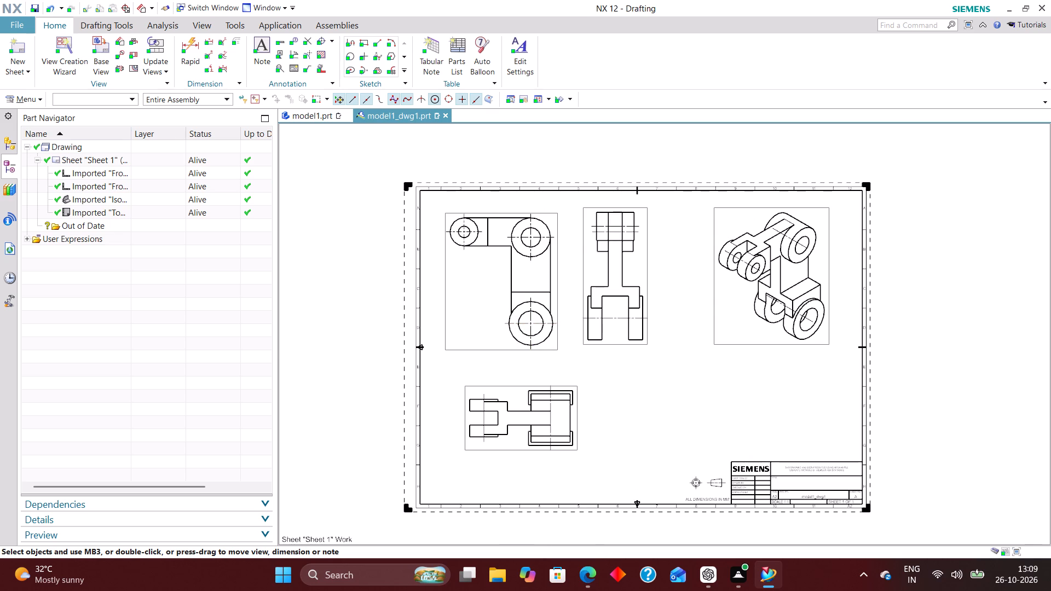
pyautogui.click(188, 42)
pyautogui.click(299, 267)
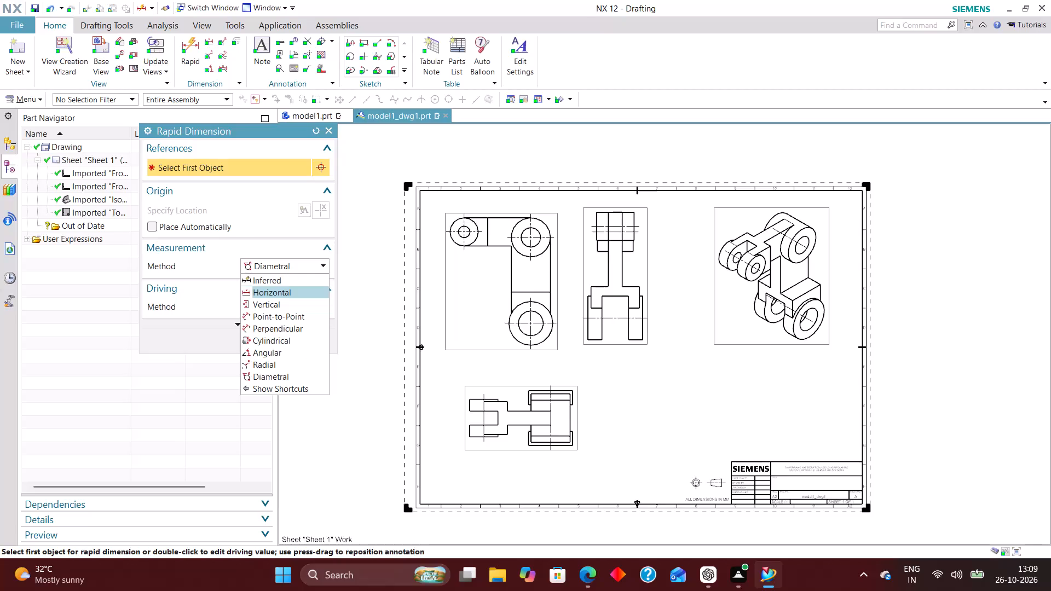
pyautogui.click(306, 264)
pyautogui.scroll(3, 550, 229)
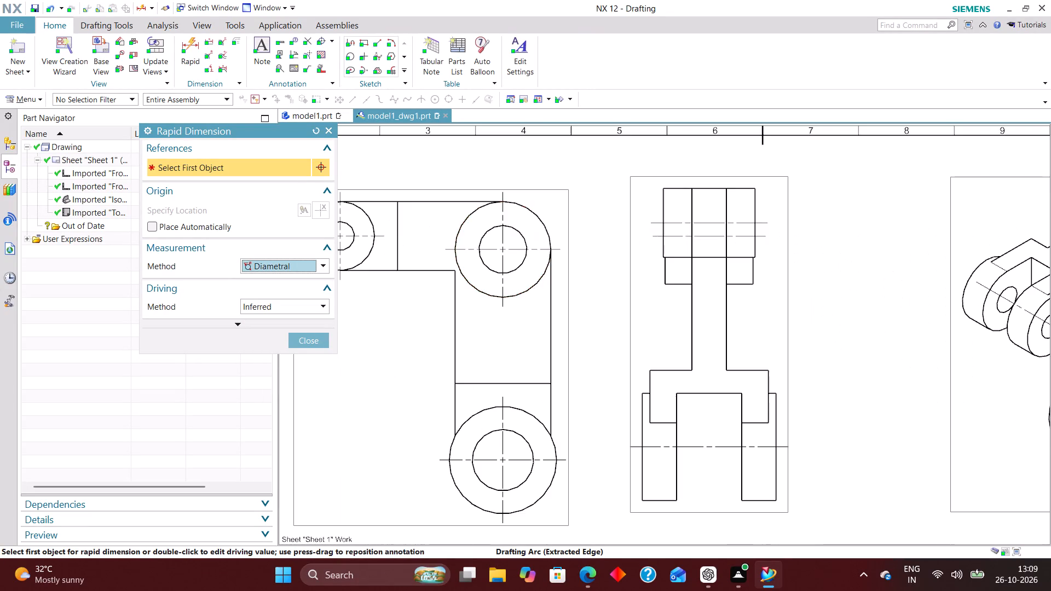
pyautogui.scroll(1, 550, 229)
pyautogui.scroll(-3, 556, 237)
pyautogui.scroll(4, 540, 259)
pyautogui.scroll(-2, 539, 291)
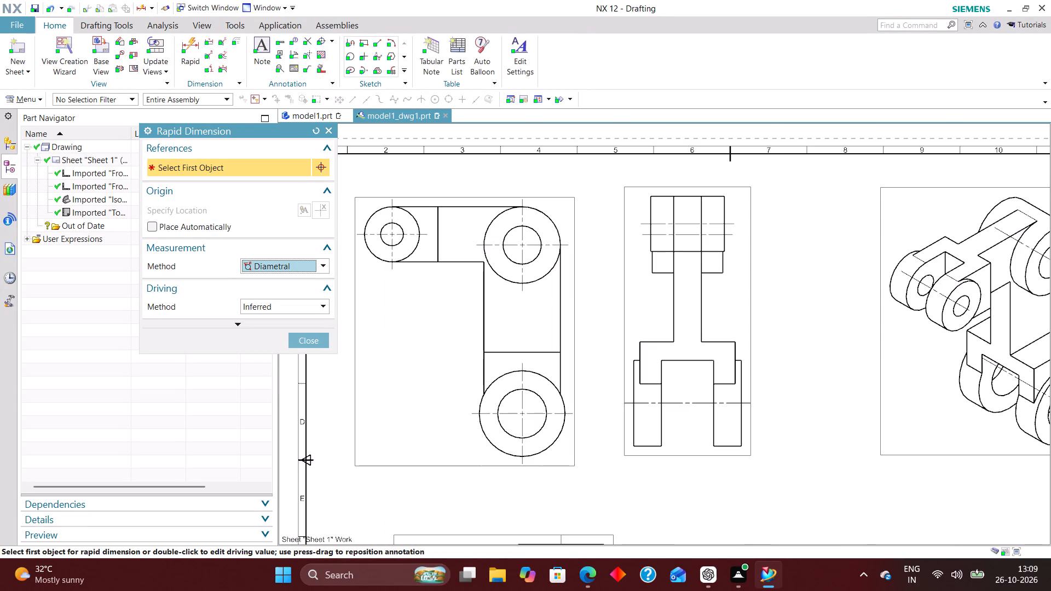
pyautogui.click(546, 219)
pyautogui.click(579, 178)
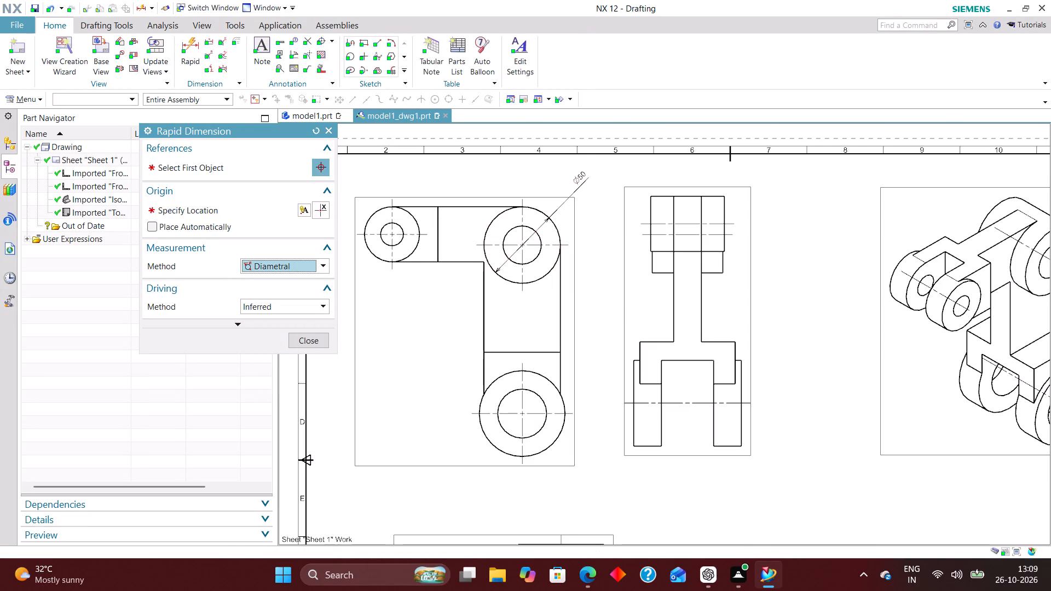
pyautogui.click(539, 256)
pyautogui.click(552, 288)
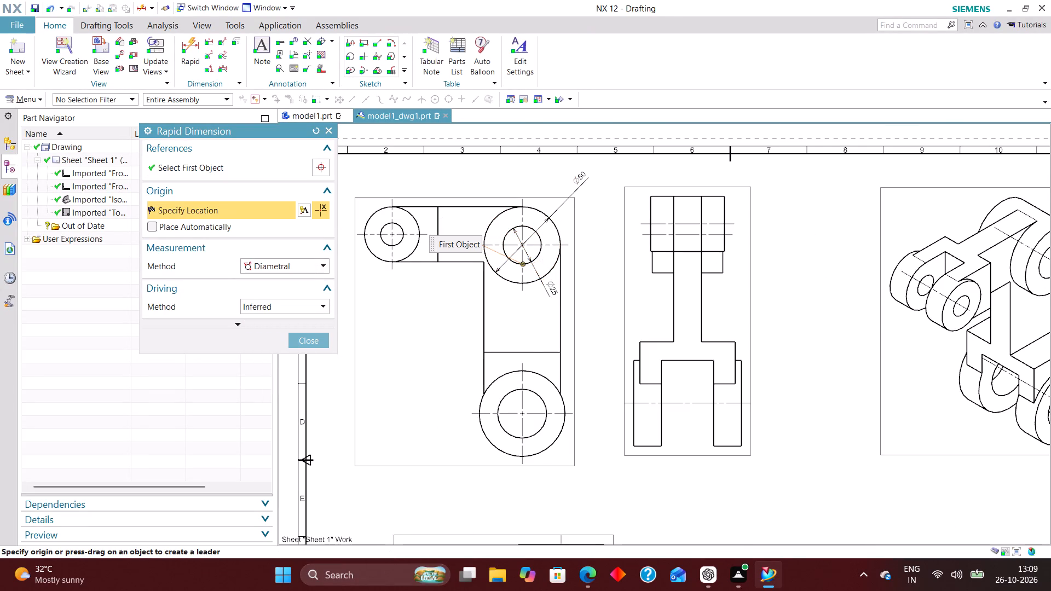
# Add a diametral dimension to the outer circle of the small boss at the end of the short arm.
pyautogui.scroll(-2, 583, 278)
pyautogui.scroll(4, 459, 270)
pyautogui.click(501, 196)
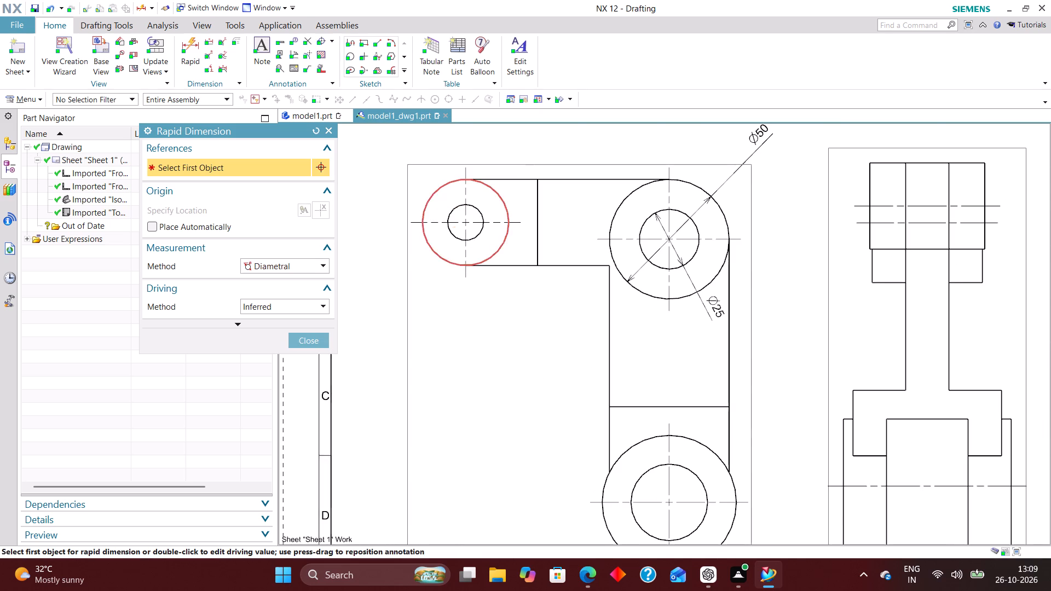
pyautogui.click(527, 146)
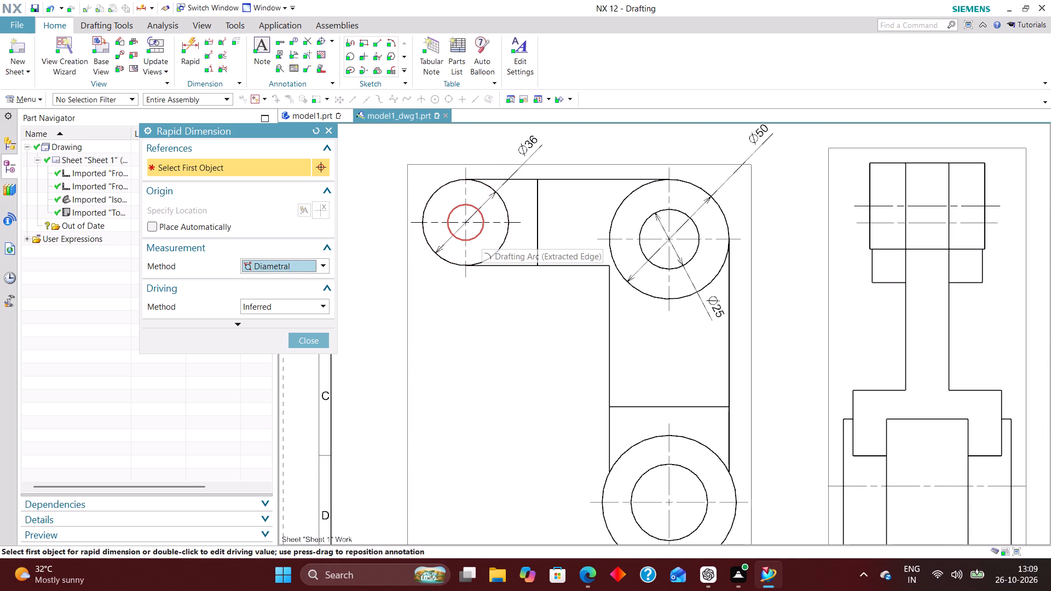
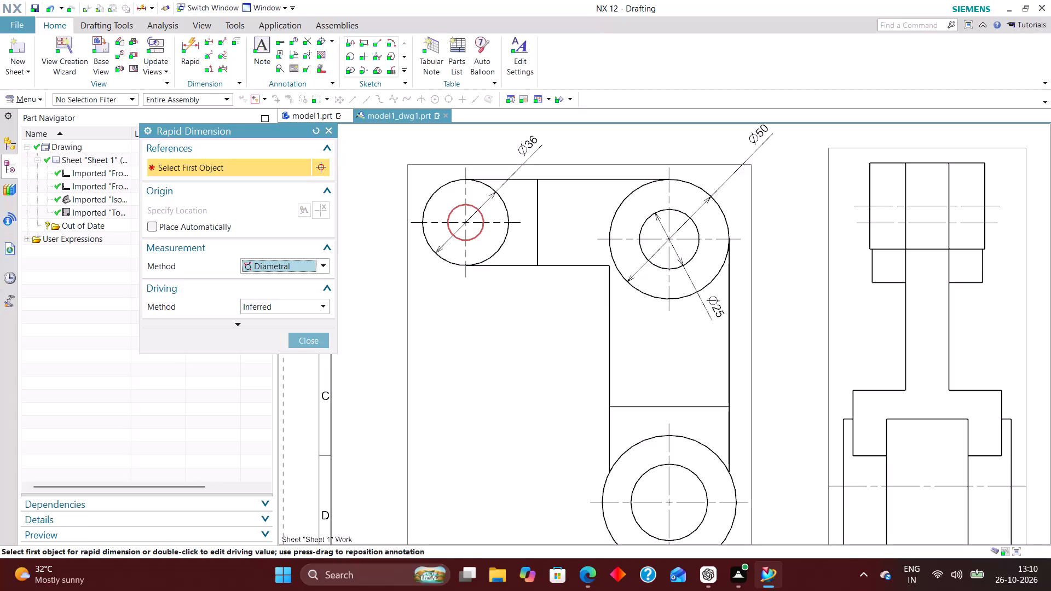
# Add a diametral dimension to the hole of the small boss at the end of the short arm.
pyautogui.click(475, 232)
pyautogui.click(492, 239)
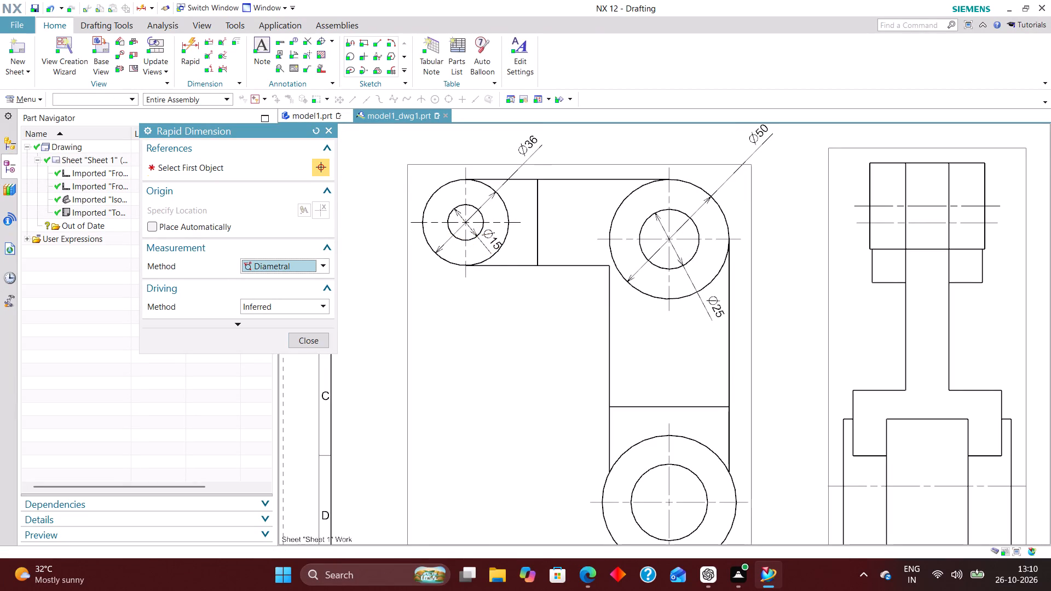
# Add diametral dimensions to the outer circle and the hole of the lower boss in the L-shaped view.
pyautogui.scroll(-3, 460, 263)
pyautogui.scroll(1, 547, 405)
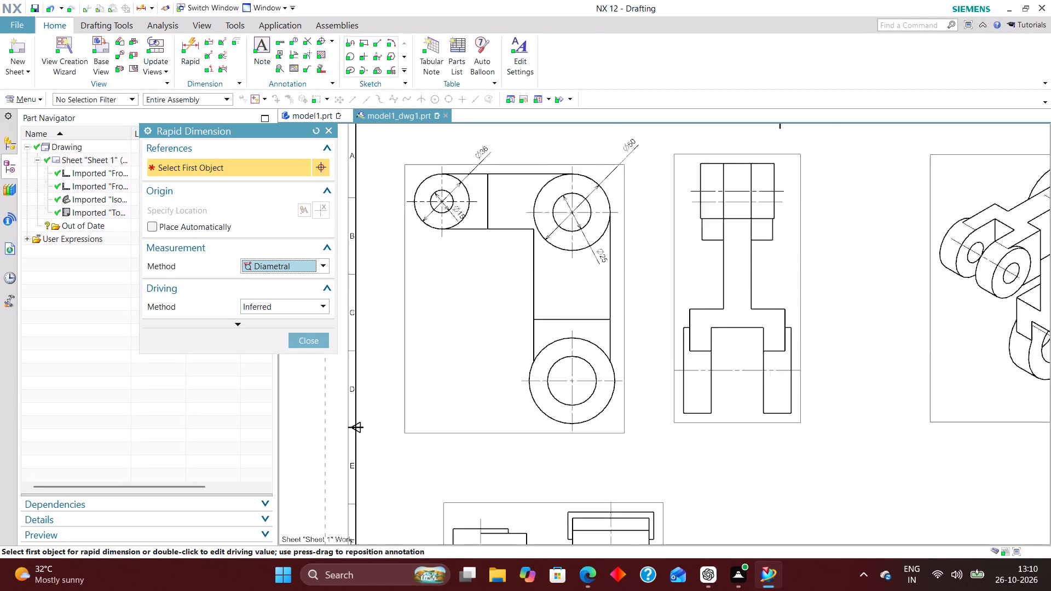
pyautogui.scroll(2, 547, 405)
pyautogui.click(546, 422)
pyautogui.click(458, 408)
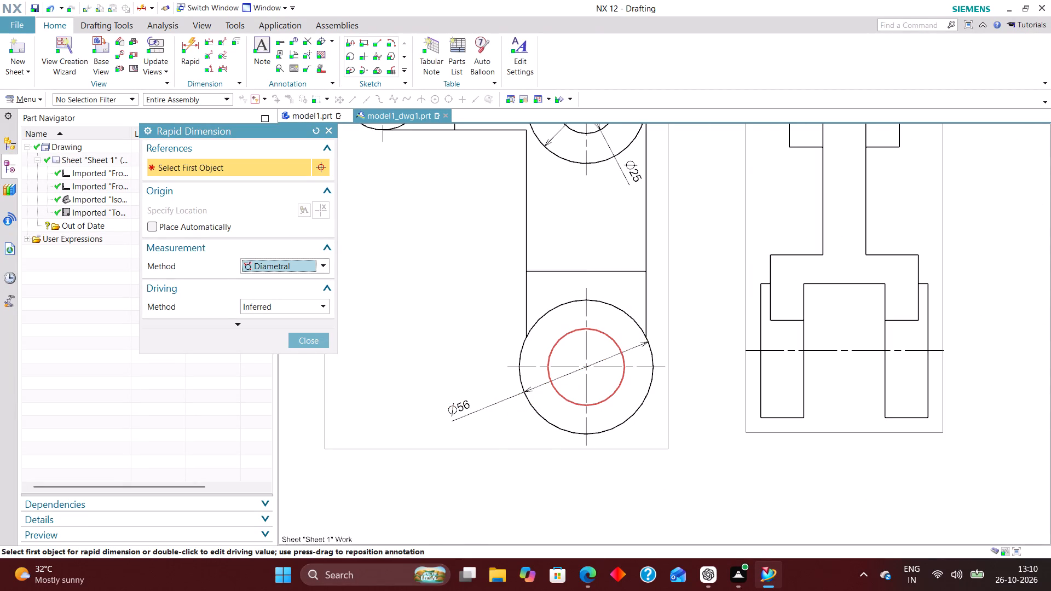
pyautogui.click(605, 399)
pyautogui.click(712, 472)
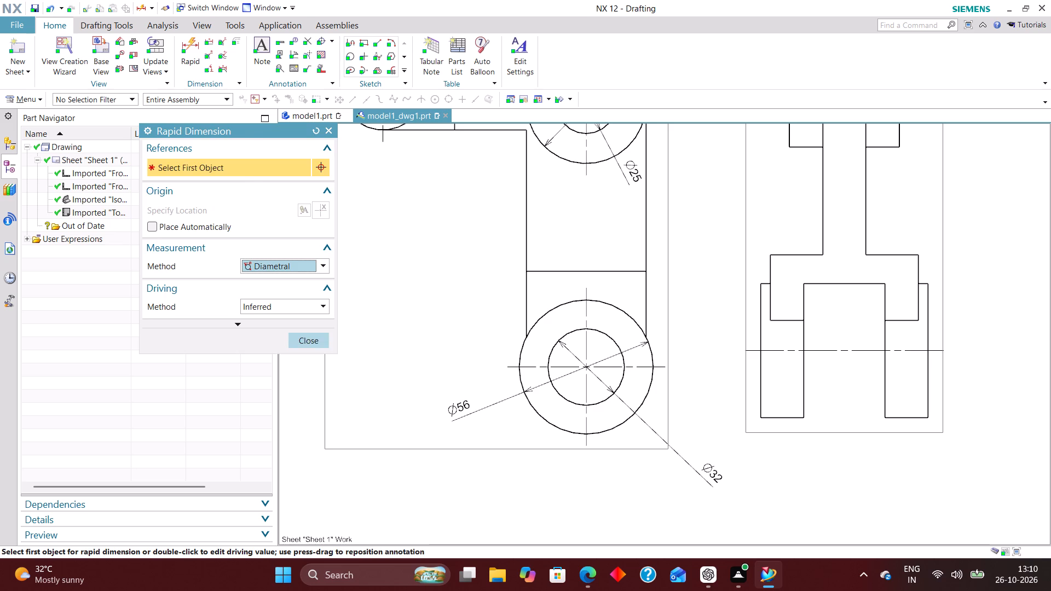
pyautogui.click(322, 341)
# Add Rapid Dimensions with the Inferred method to the widths of both fork legs, placed below the narrow fork view.
pyautogui.scroll(-5, 402, 323)
pyautogui.scroll(2, 513, 353)
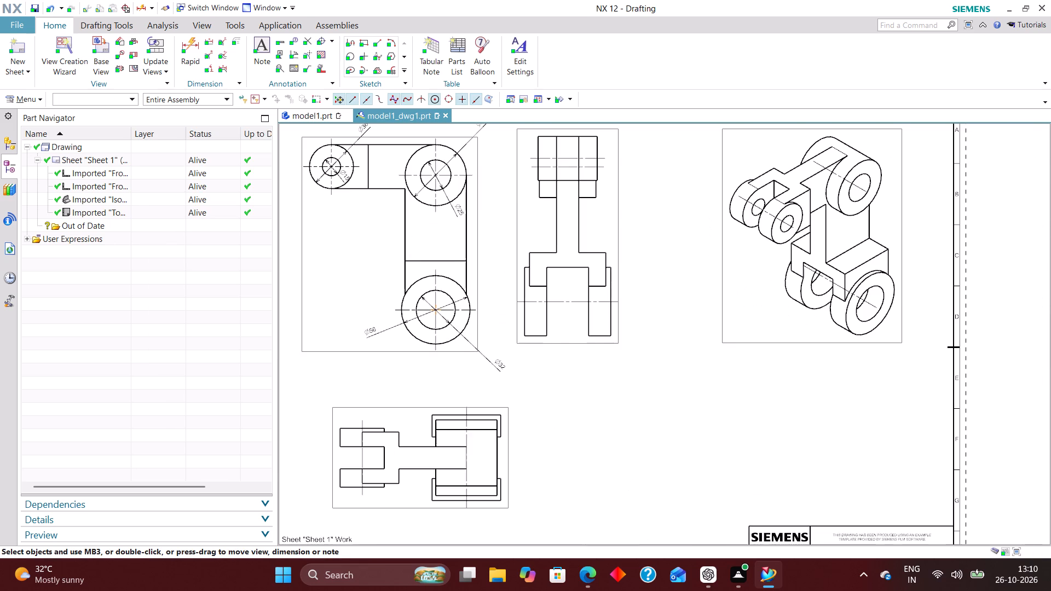
pyautogui.scroll(-2, 550, 332)
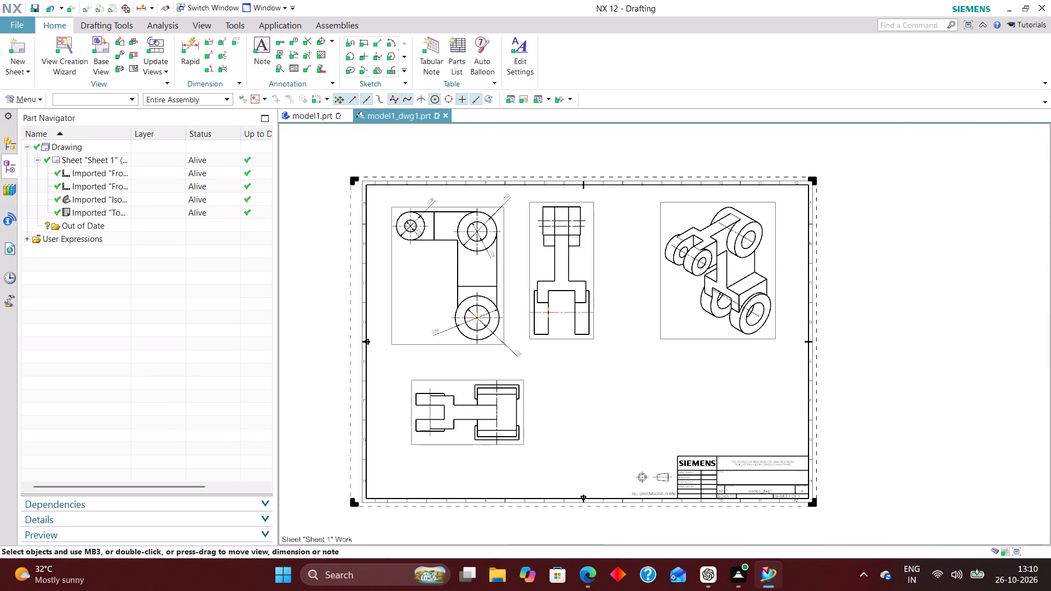
pyautogui.scroll(3, 541, 329)
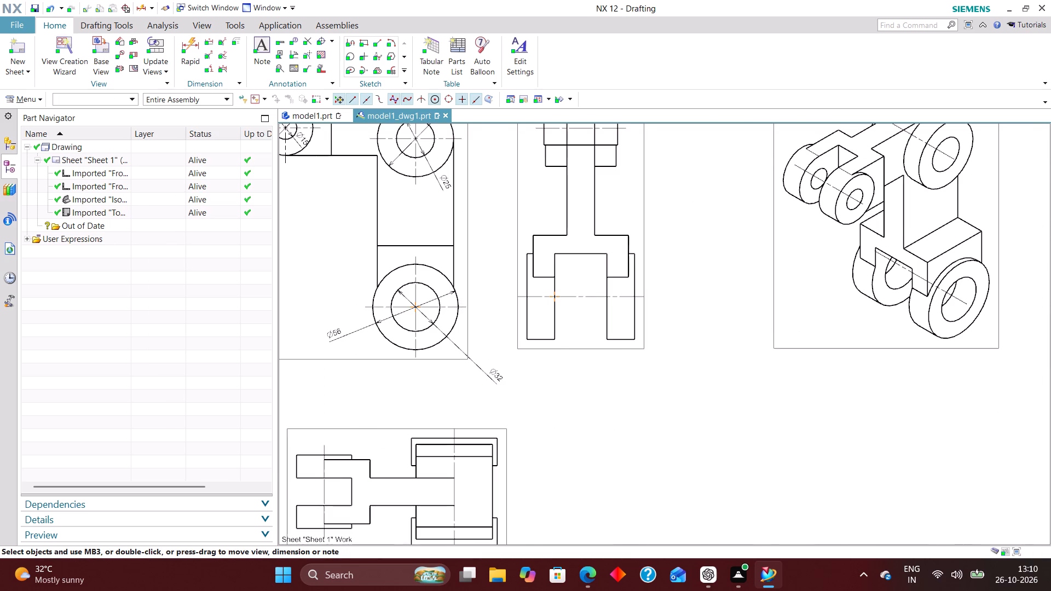
pyautogui.scroll(-1, 584, 308)
pyautogui.click(195, 43)
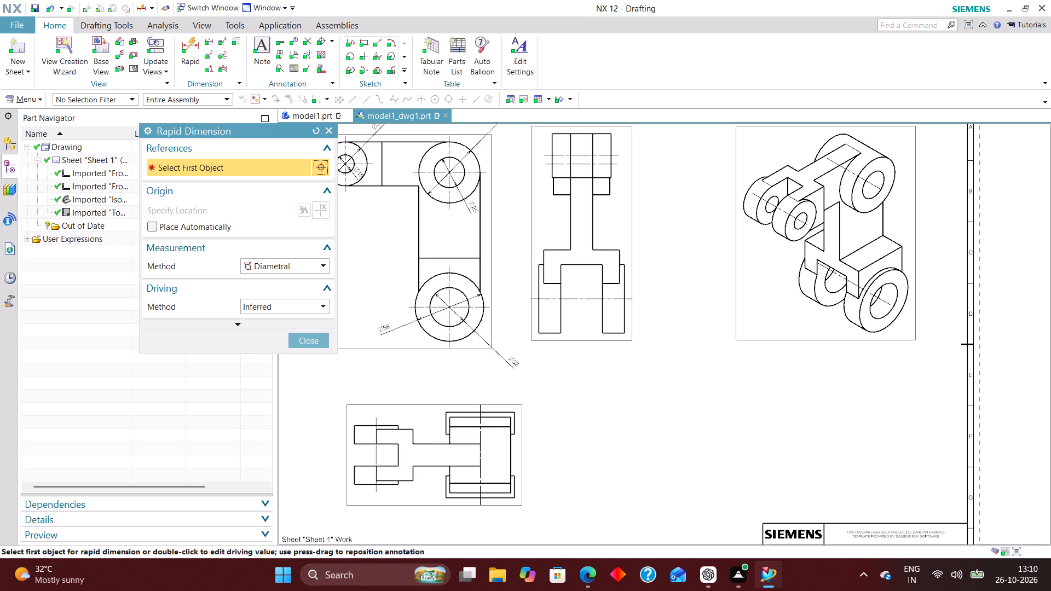
pyautogui.click(296, 269)
pyautogui.click(288, 281)
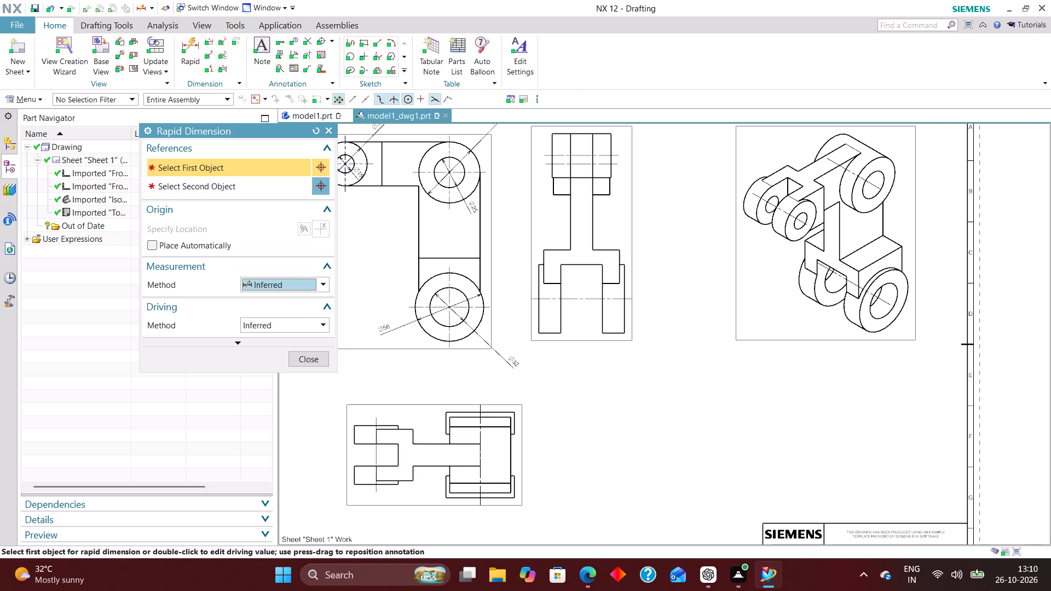
pyautogui.scroll(2, 535, 341)
pyautogui.click(538, 331)
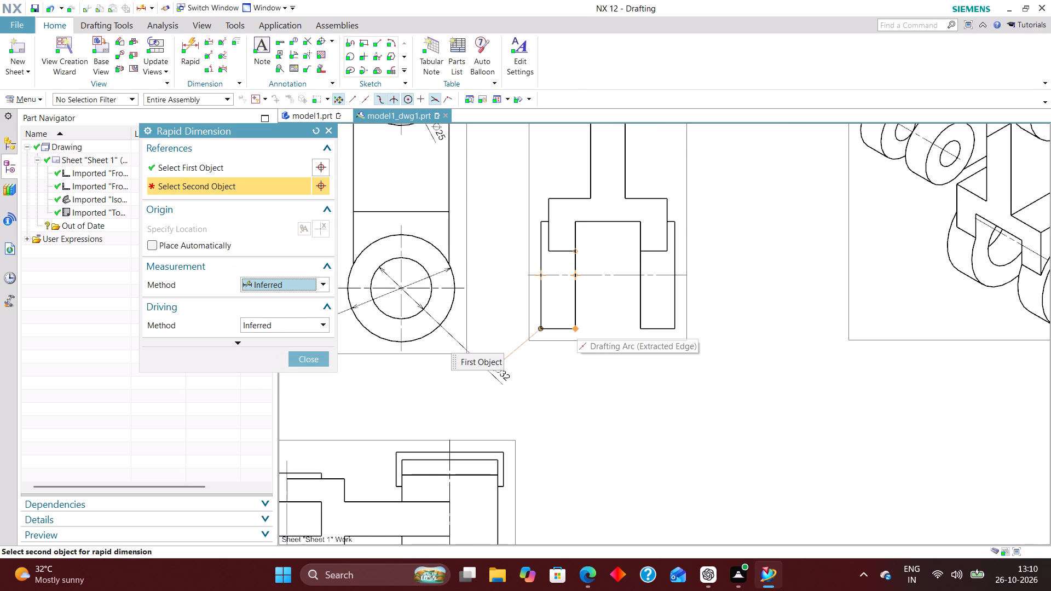
pyautogui.click(579, 328)
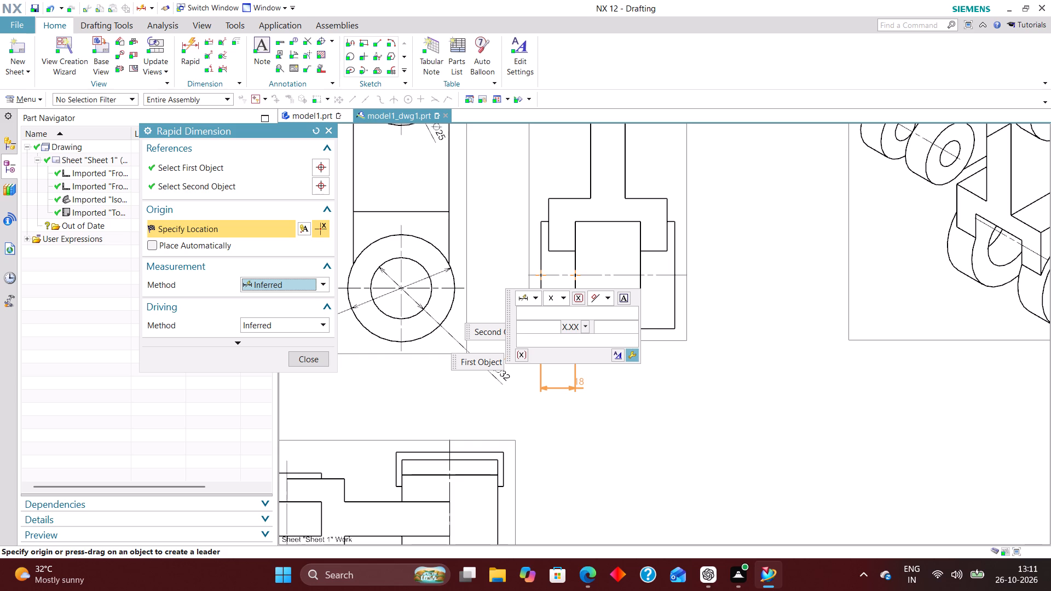
pyautogui.click(555, 358)
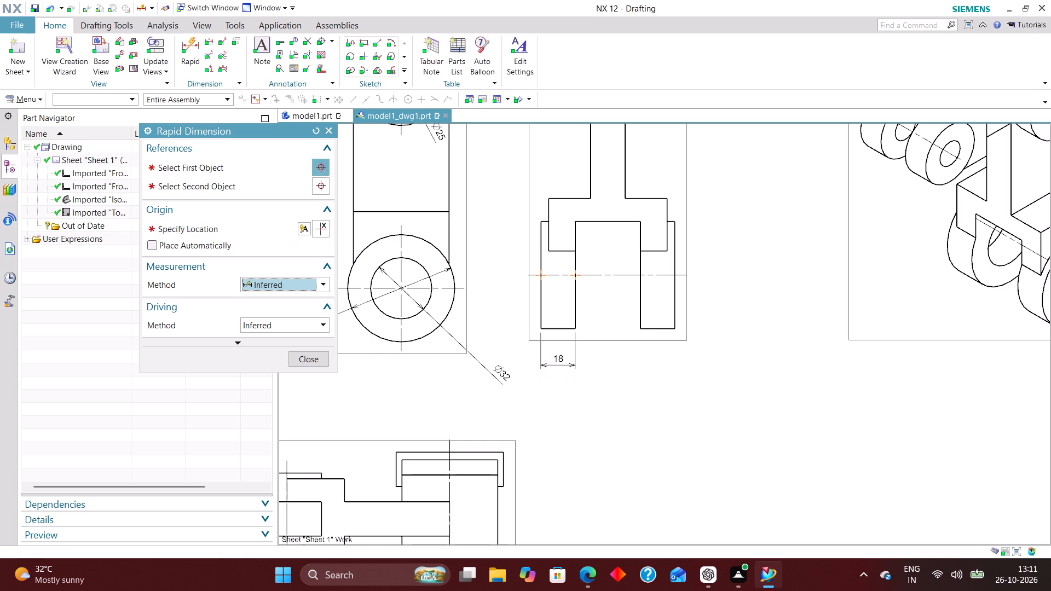
pyautogui.click(642, 331)
pyautogui.click(675, 329)
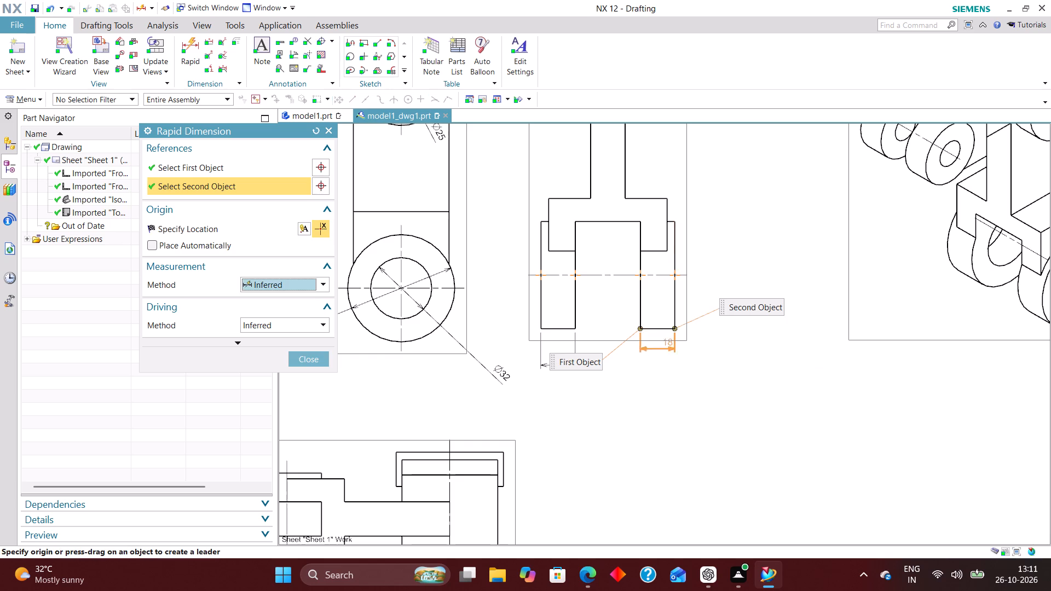
pyautogui.click(659, 362)
# Examine the fork's stepped shoulders and inner slot in the narrow view for further edges to dimension.
pyautogui.scroll(-2, 629, 442)
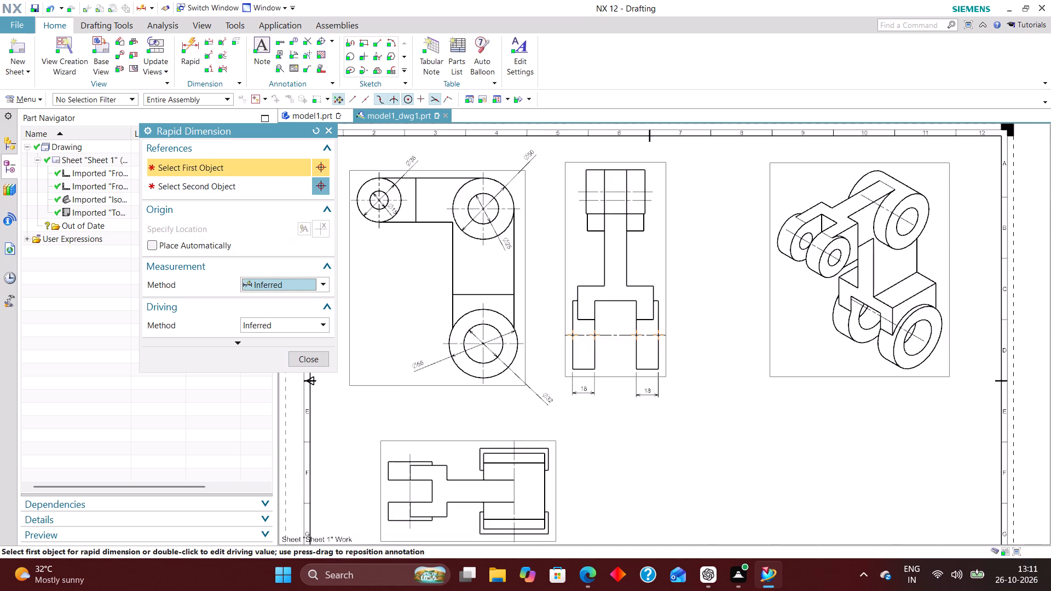
pyautogui.scroll(-2, 628, 442)
pyautogui.scroll(2, 623, 357)
pyautogui.scroll(-2, 626, 372)
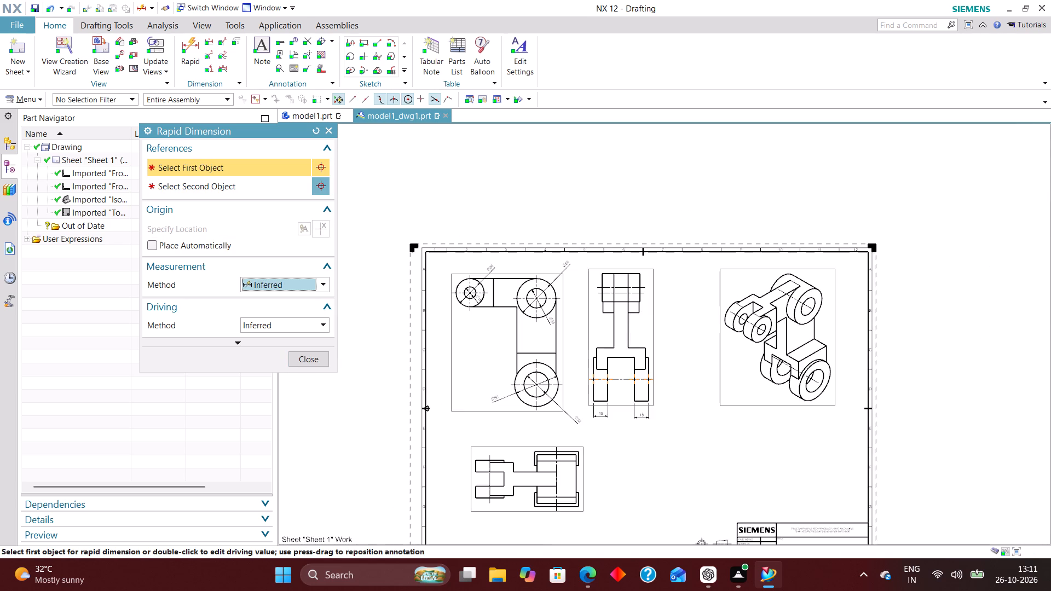
pyautogui.scroll(4, 605, 376)
pyautogui.scroll(1, 584, 333)
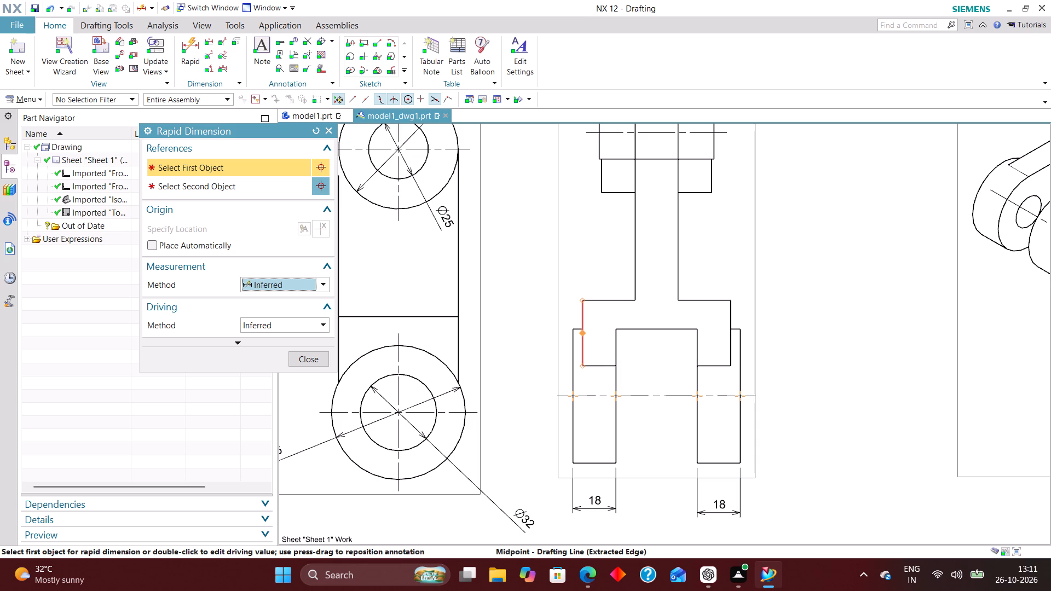
pyautogui.scroll(-2, 586, 346)
pyautogui.scroll(3, 589, 360)
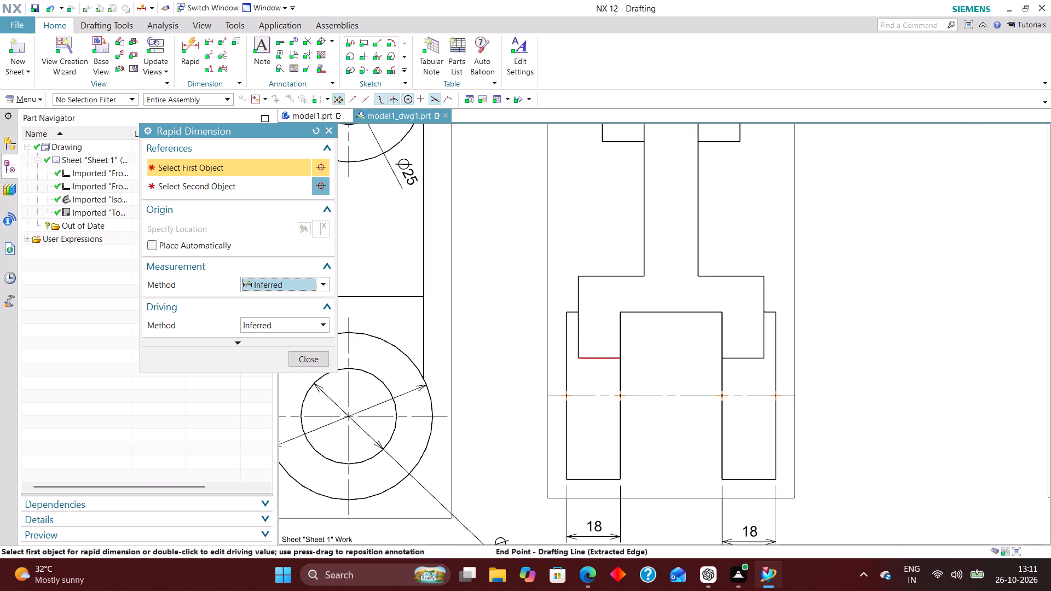
pyautogui.scroll(3, 576, 289)
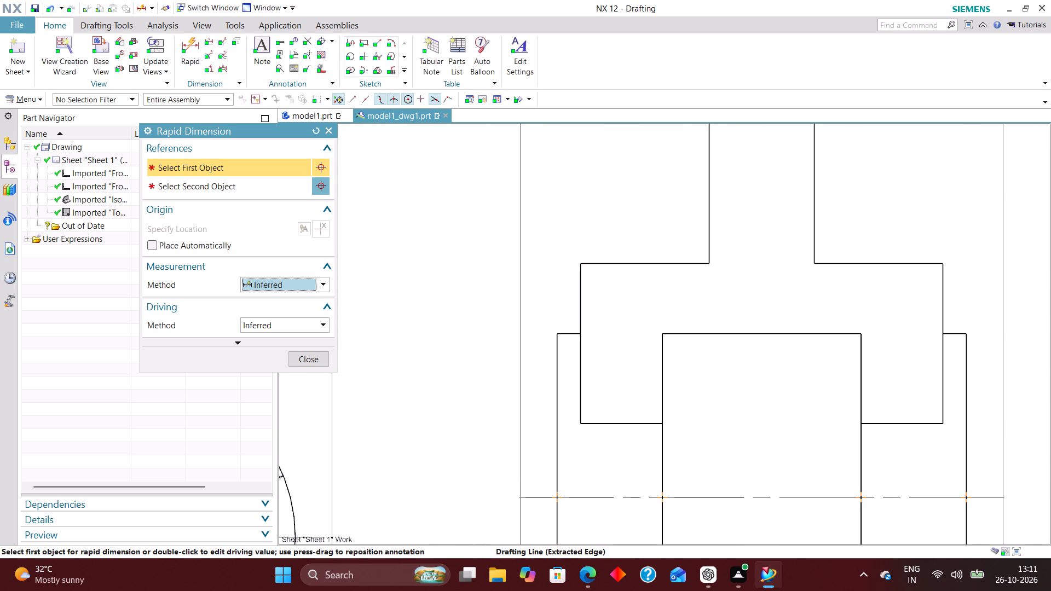
pyautogui.scroll(-2, 616, 391)
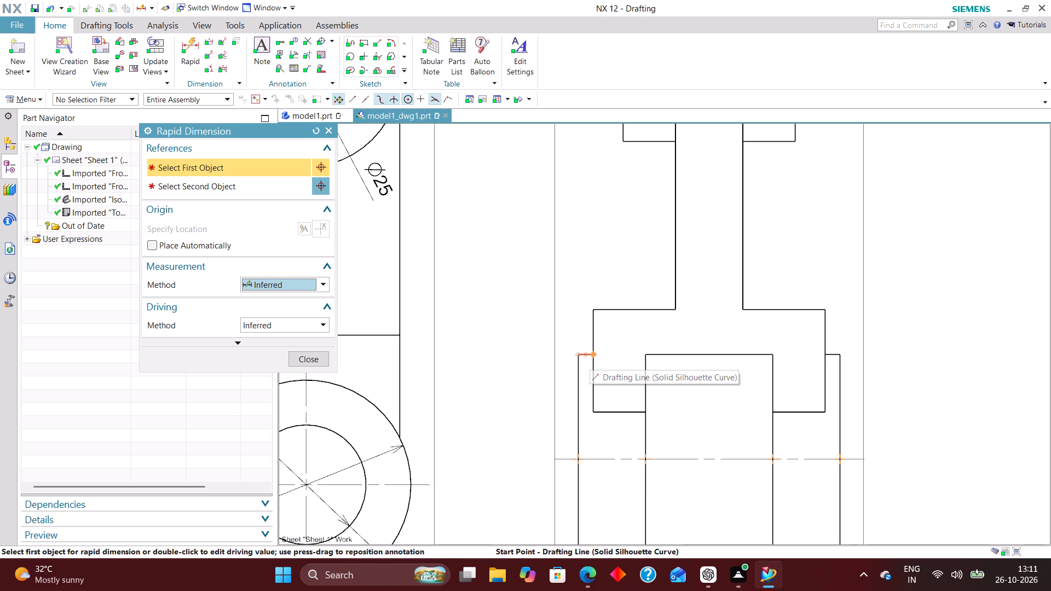
pyautogui.scroll(-2, 589, 347)
pyautogui.scroll(-1, 613, 391)
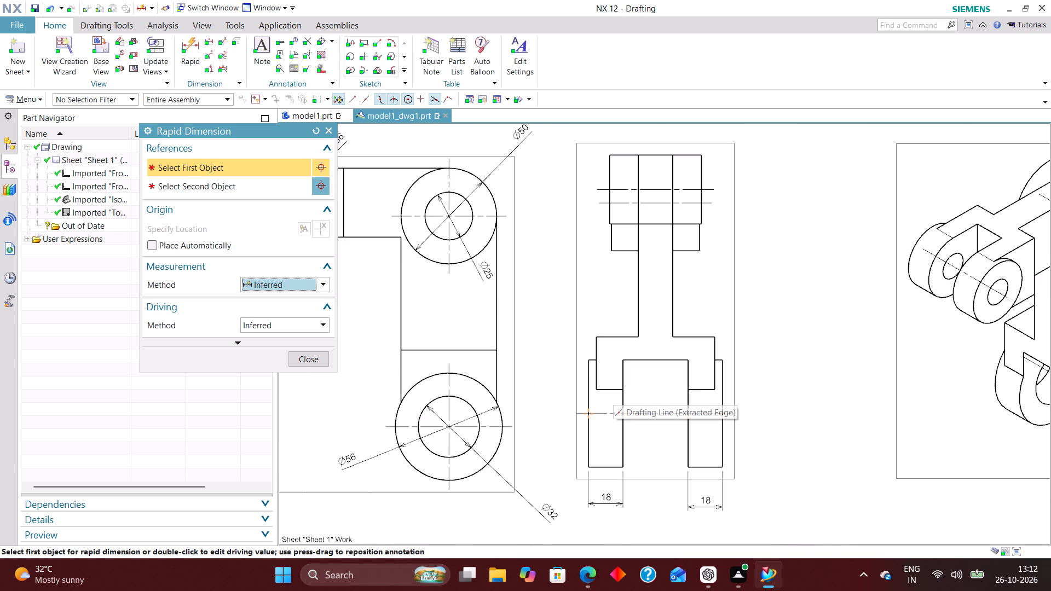
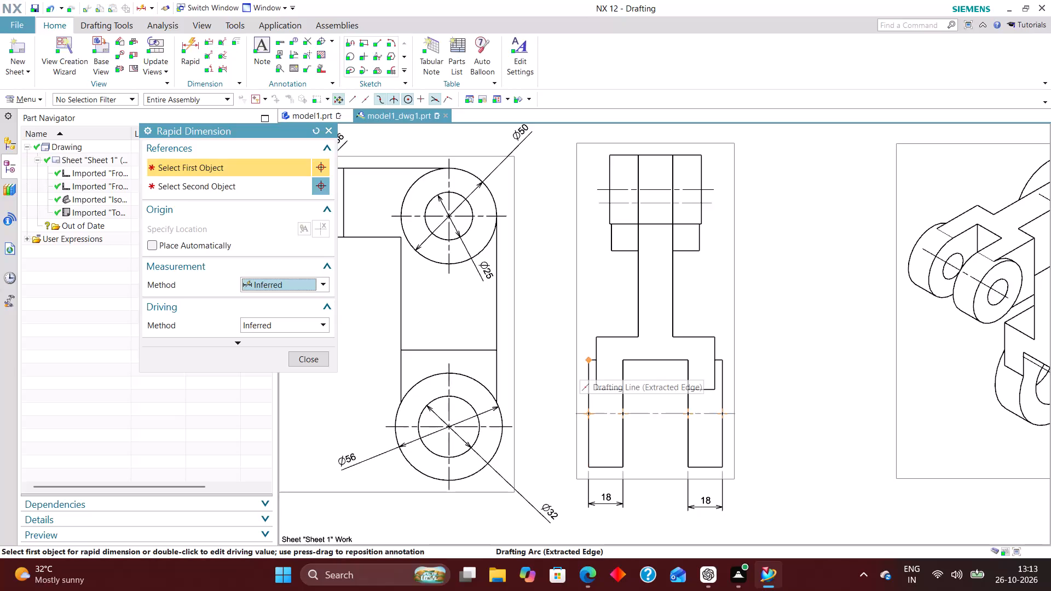
# Add an Inferred Rapid Dimension between the two inner horizontal lines of the wide end in the top view, placed beside the view.
pyautogui.scroll(-2, 608, 378)
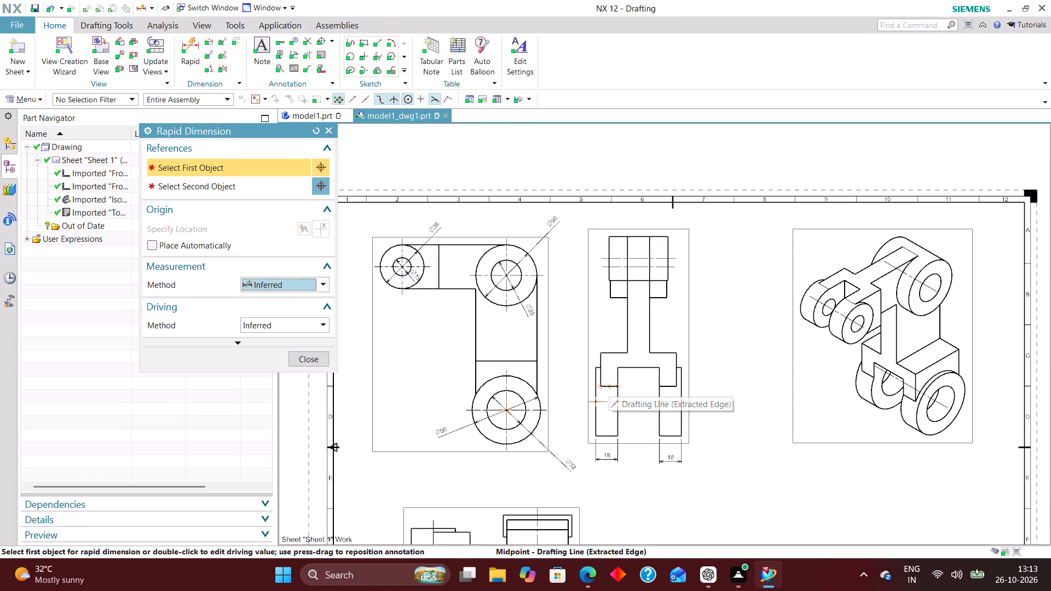
pyautogui.scroll(6, 614, 235)
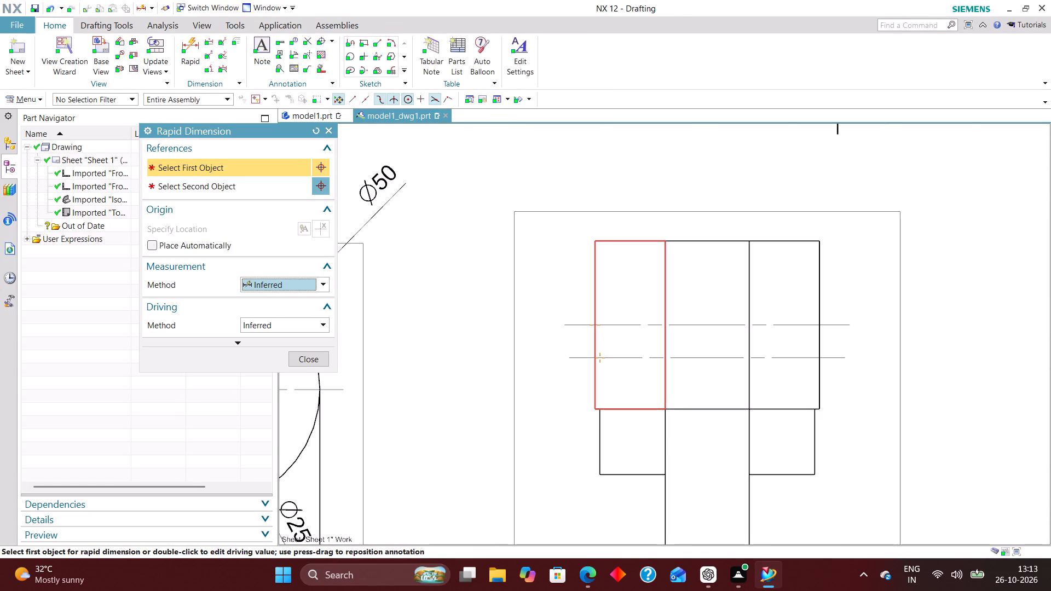
pyautogui.scroll(-9, 633, 316)
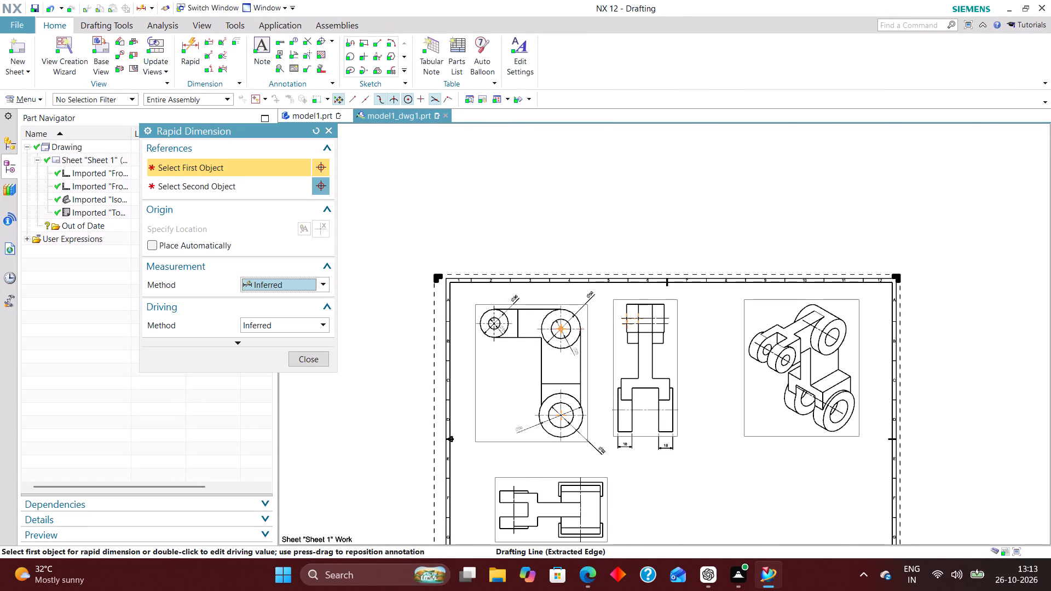
pyautogui.scroll(-3, 571, 311)
pyautogui.scroll(4, 591, 423)
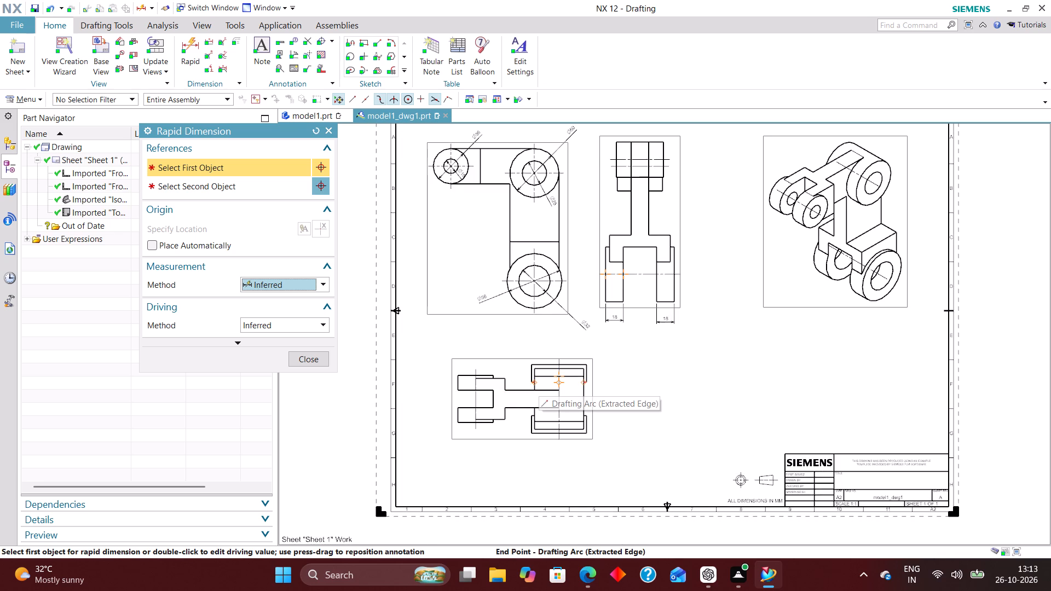
pyautogui.scroll(4, 571, 419)
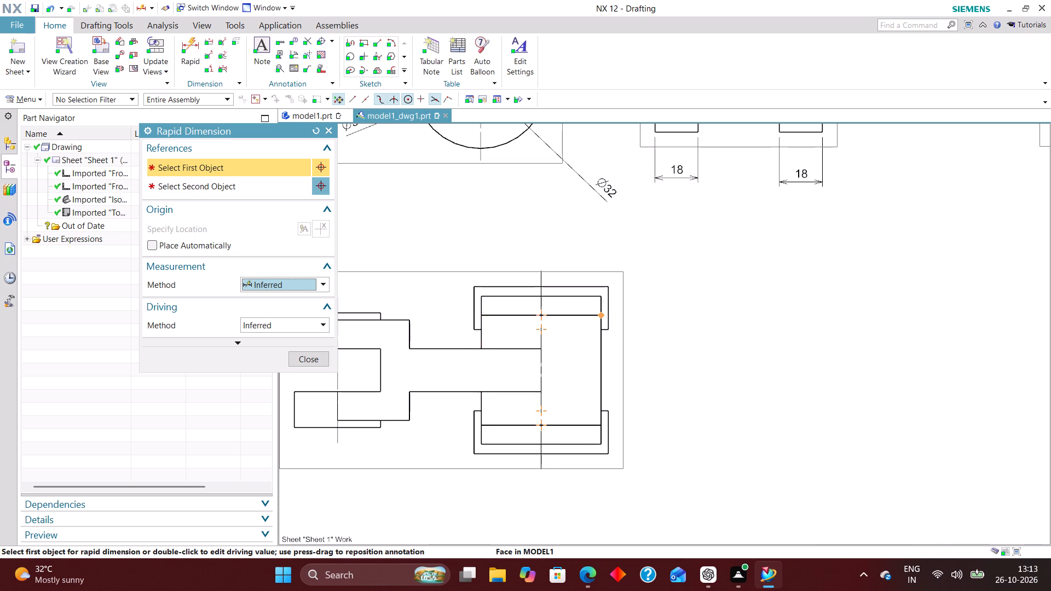
pyautogui.click(599, 316)
pyautogui.click(601, 425)
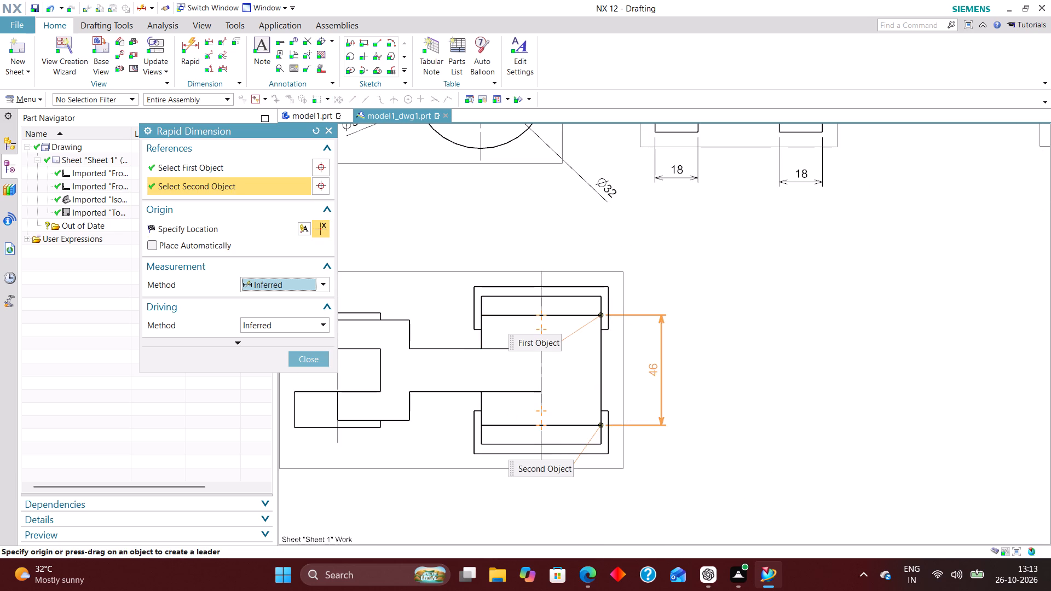
pyautogui.click(669, 370)
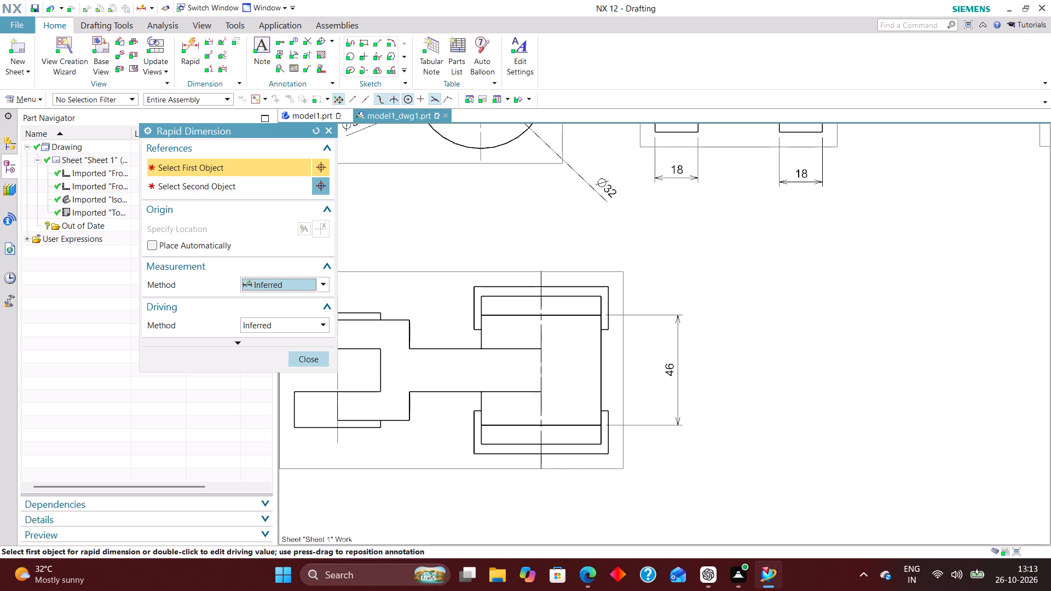
# Change the measurement method of the vertical 46 dimension in the top view to Cylindrical.
pyautogui.doubleClick(673, 370)
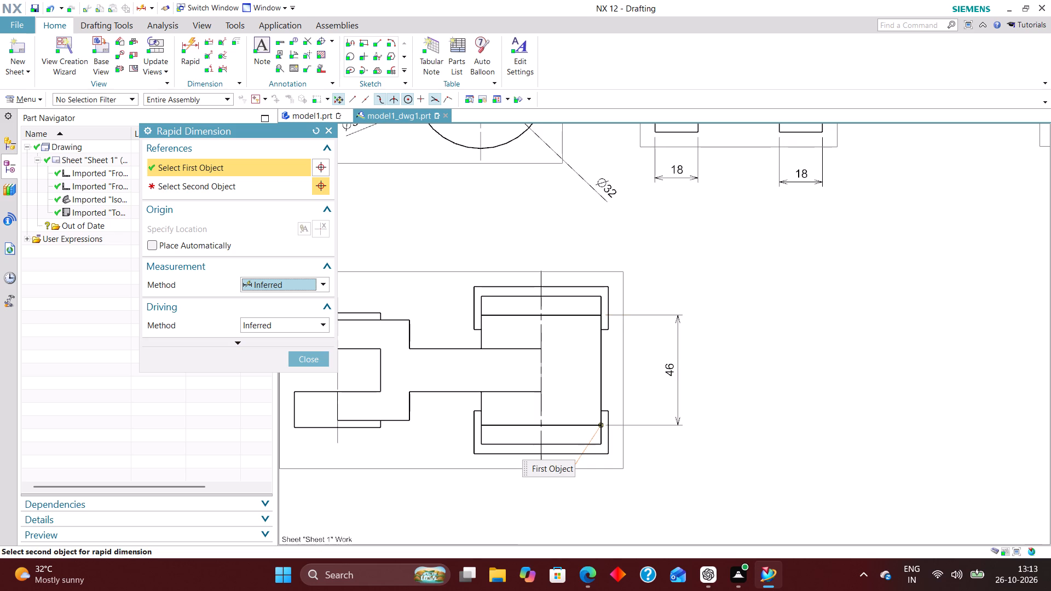
pyautogui.click(315, 348)
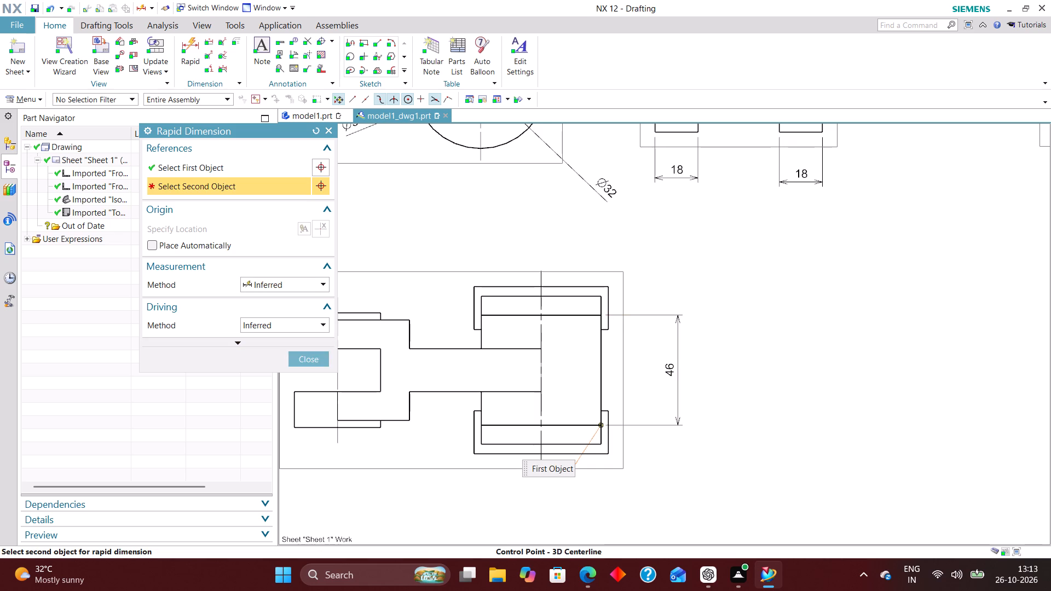
pyautogui.click(317, 356)
pyautogui.doubleClick(669, 379)
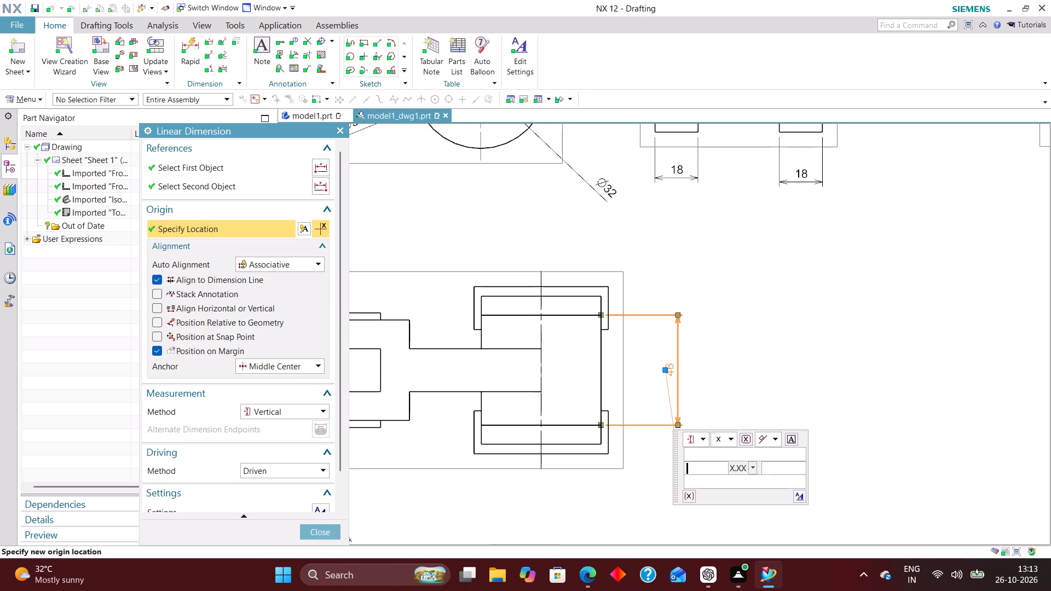
pyautogui.click(304, 412)
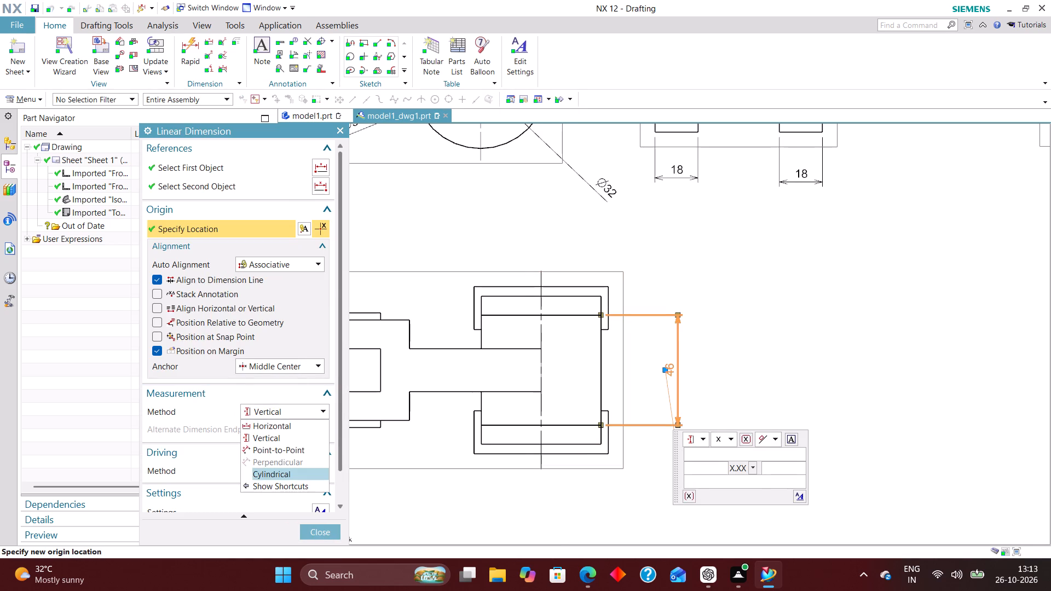
pyautogui.click(292, 473)
pyautogui.click(330, 534)
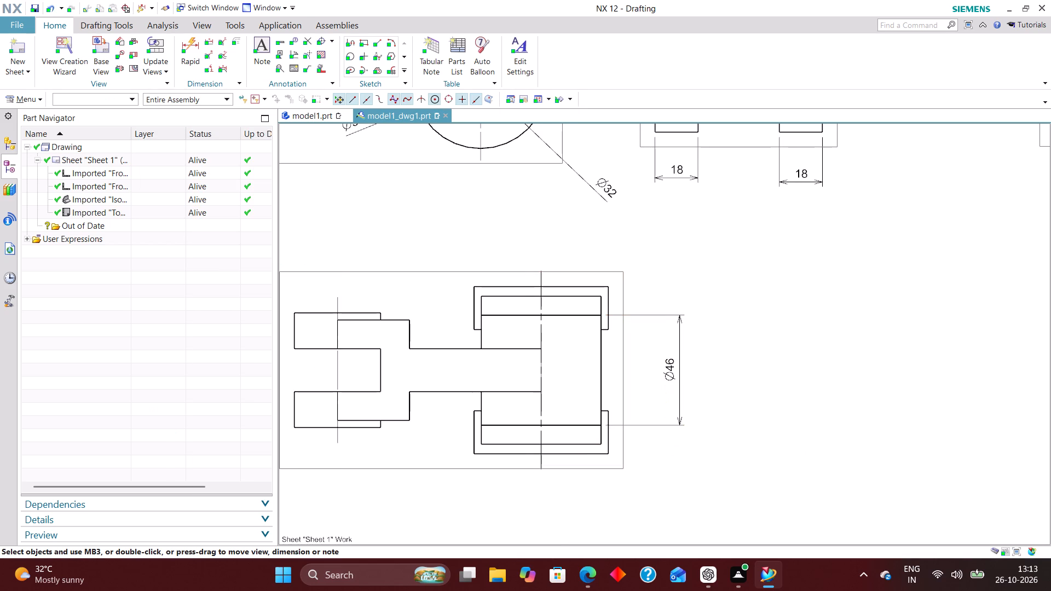
# Move the ∅46 dimension closer to the wide end of the top view.
pyautogui.moveTo(668, 378); pyautogui.dragTo(631, 375)
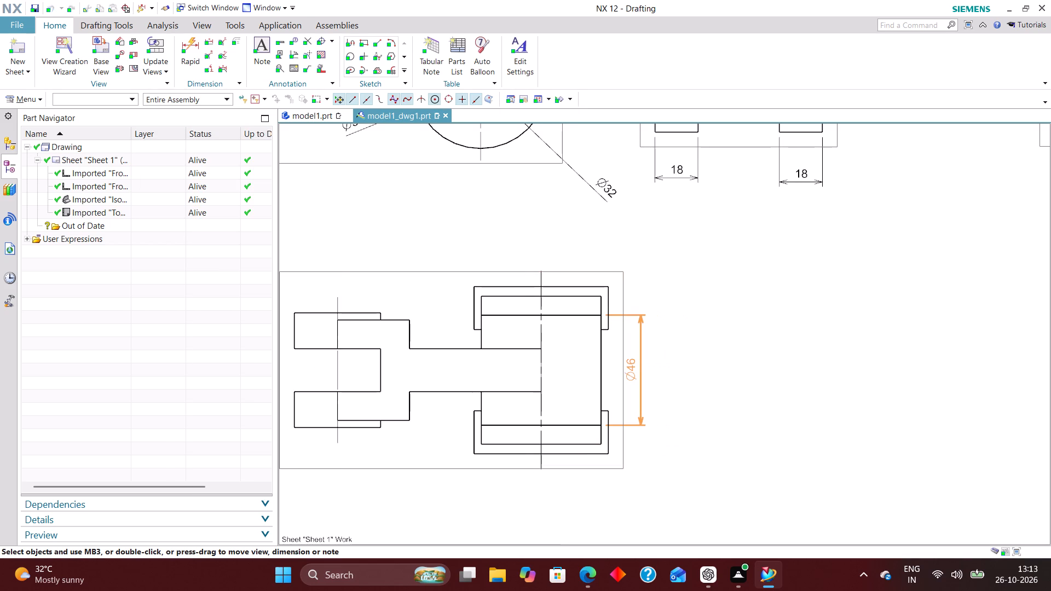
pyautogui.moveTo(631, 375); pyautogui.dragTo(650, 373)
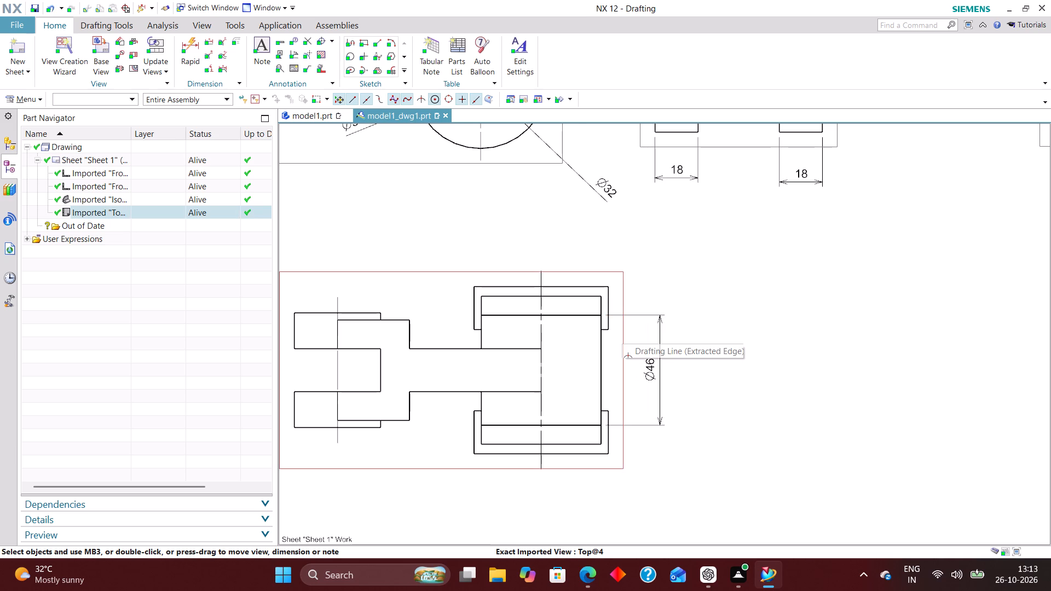
# Add a Rapid Dimension across the full outer width of the wide end's lower boss, placed below the top view.
pyautogui.scroll(-3, 618, 323)
pyautogui.scroll(-1, 516, 335)
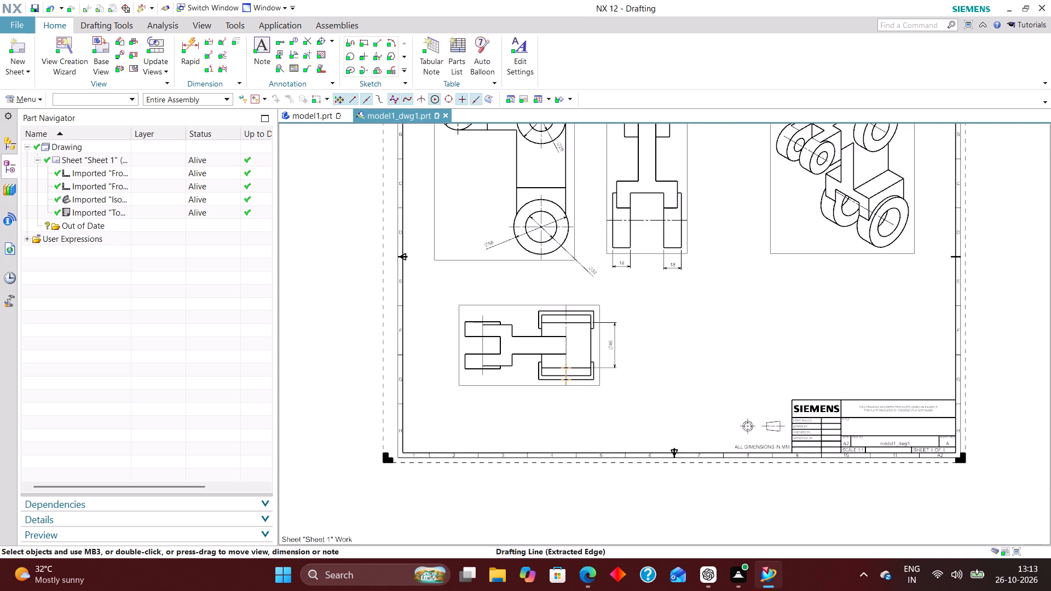
pyautogui.scroll(-1, 584, 418)
pyautogui.scroll(2, 600, 413)
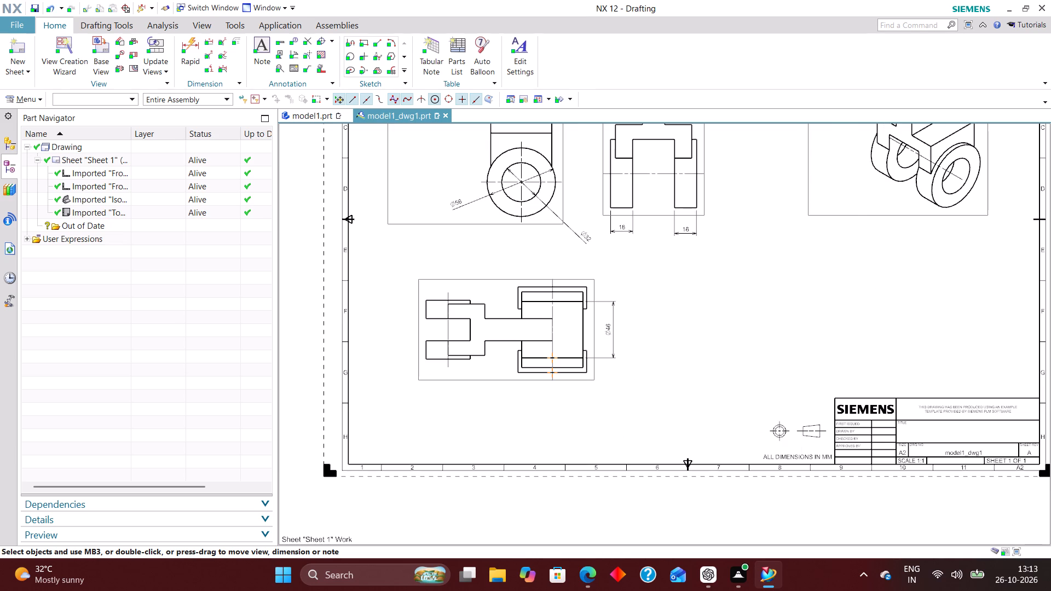
pyautogui.scroll(-2, 500, 387)
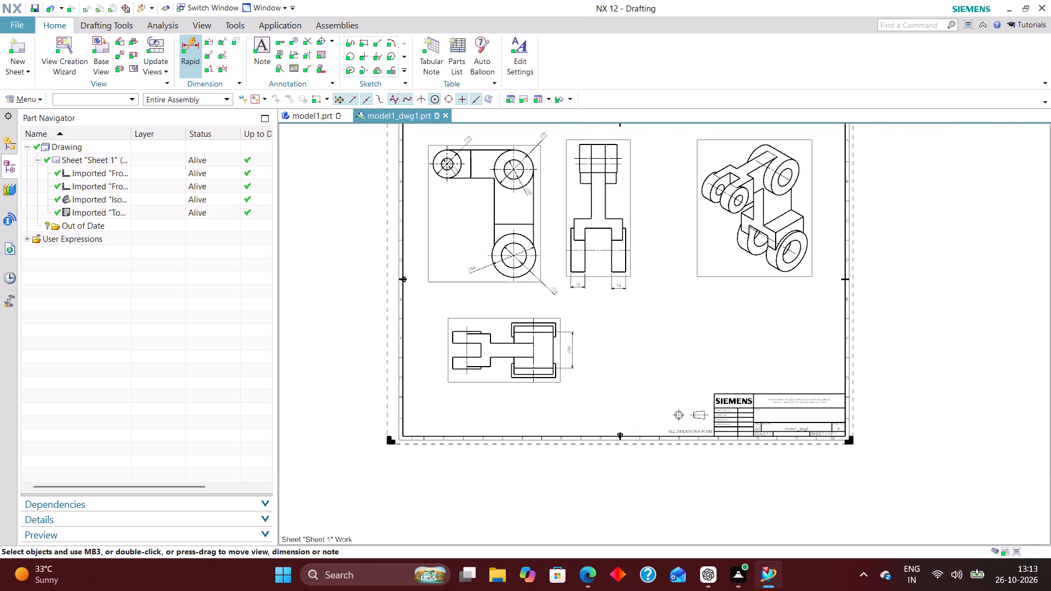
pyautogui.click(186, 45)
pyautogui.scroll(3, 481, 400)
pyautogui.click(538, 355)
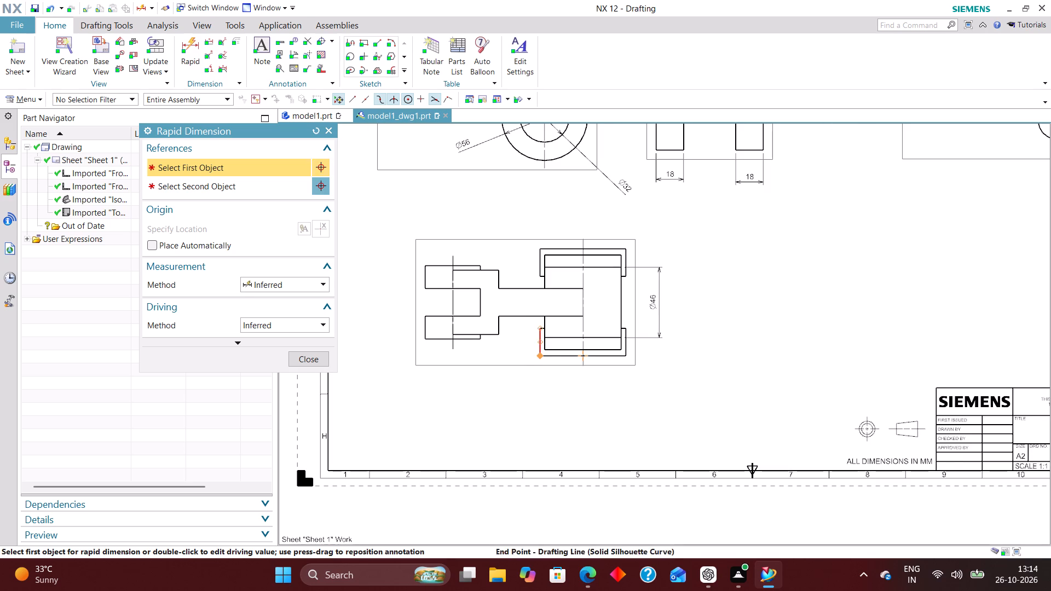
pyautogui.click(626, 356)
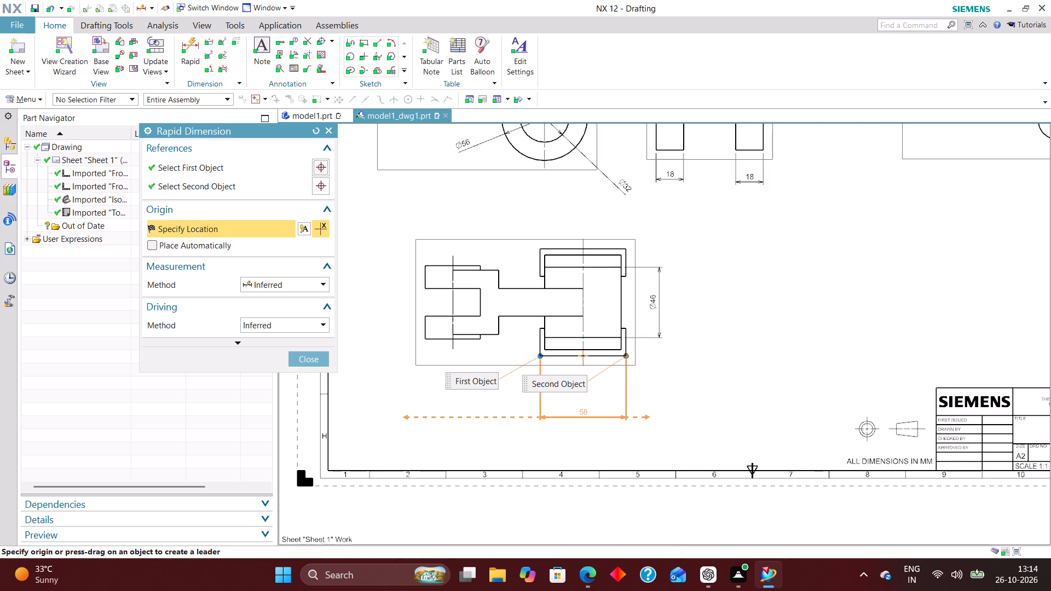
pyautogui.scroll(4, 582, 402)
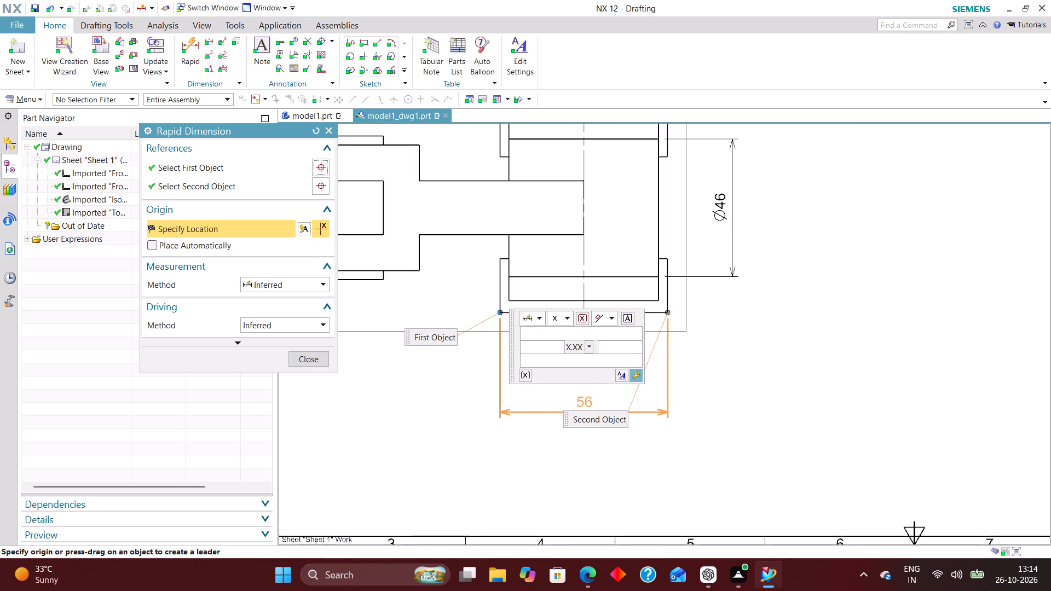
pyautogui.click(580, 360)
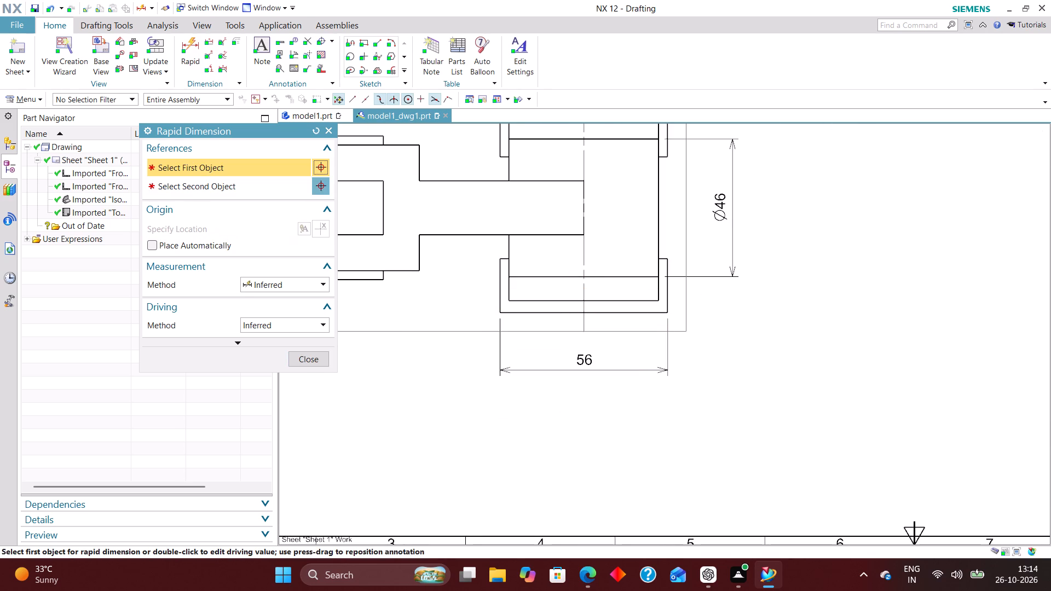
# Change the measurement method of the horizontal 56 dimension below the top view to Cylindrical.
pyautogui.click(316, 366)
pyautogui.doubleClick(583, 370)
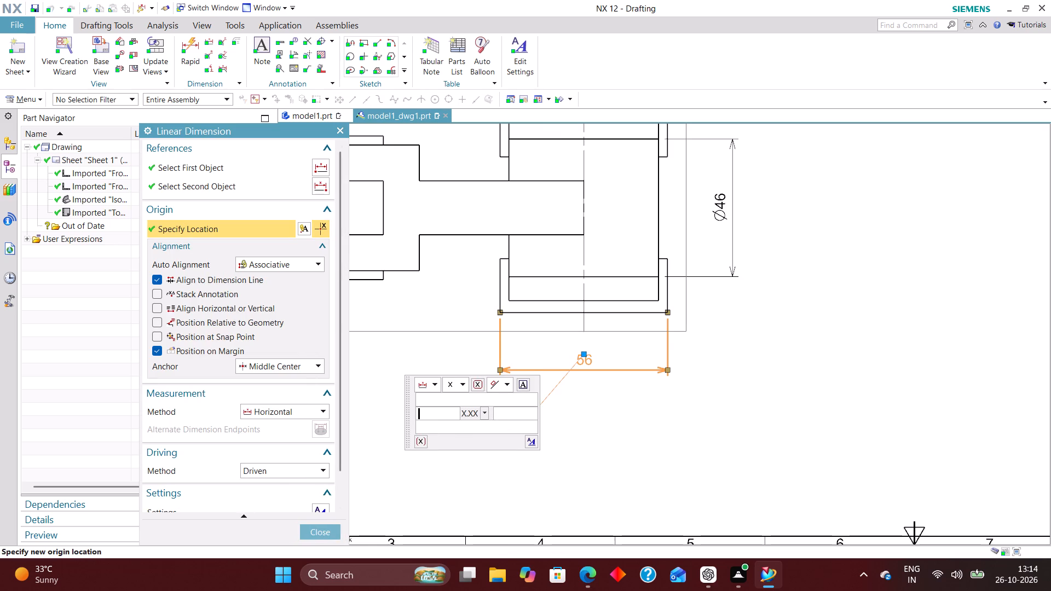
pyautogui.click(303, 413)
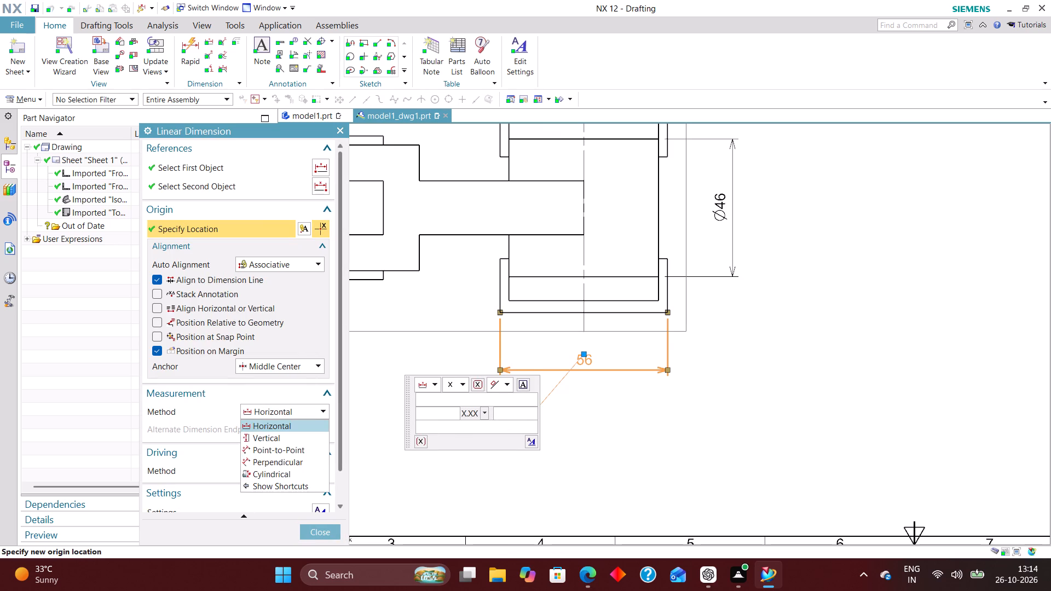
pyautogui.click(294, 473)
pyautogui.click(325, 534)
# Add a Rapid Dimension to the thickness of the upper fork leg in the top view, placed outside the fork end.
pyautogui.scroll(-2, 537, 414)
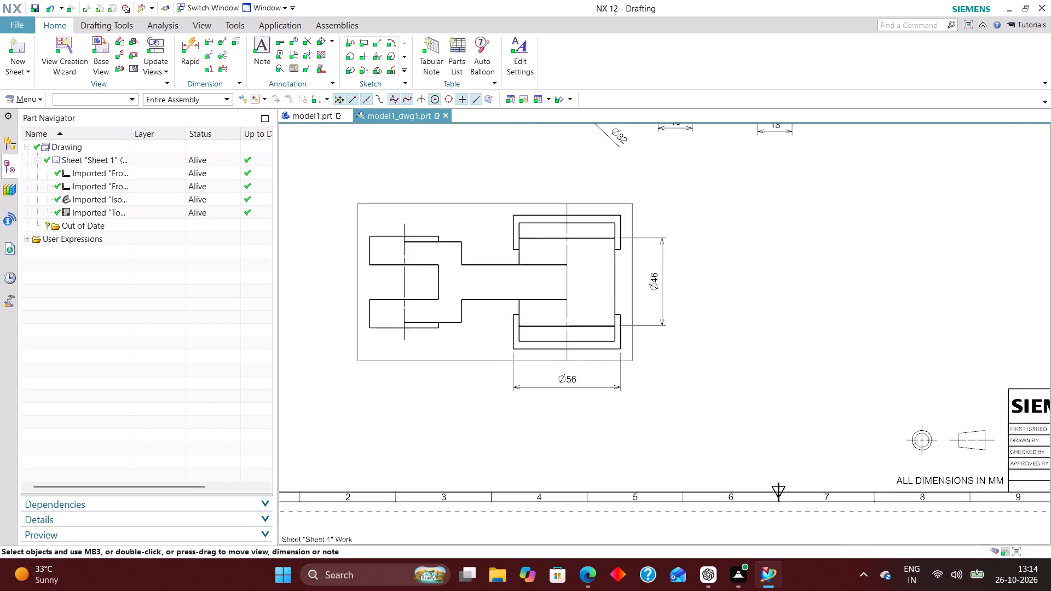
pyautogui.scroll(-1, 537, 414)
pyautogui.scroll(-2, 478, 318)
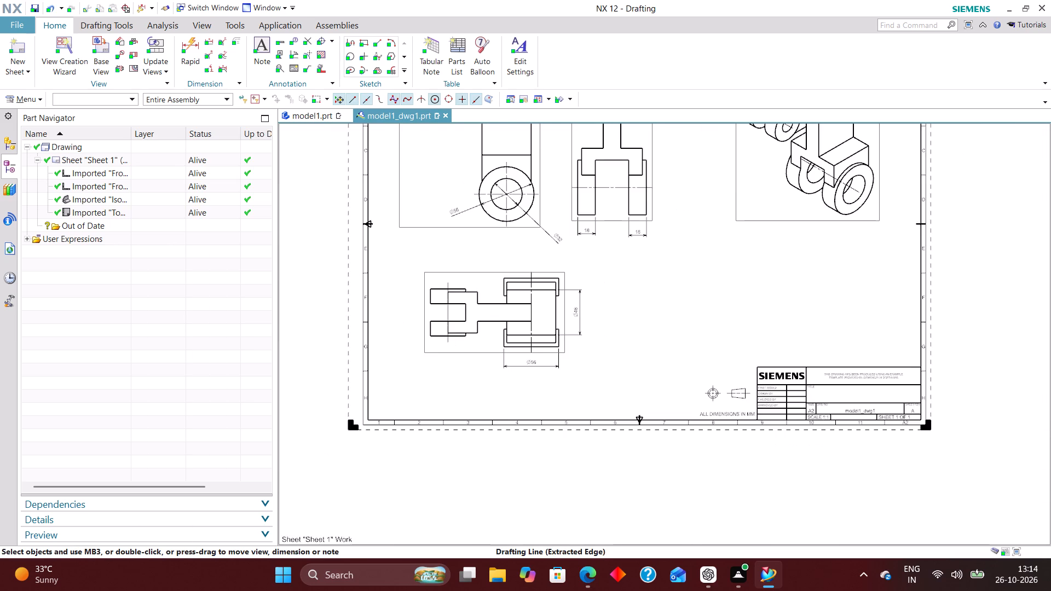
pyautogui.scroll(-1, 468, 365)
pyautogui.scroll(4, 430, 329)
pyautogui.scroll(-4, 484, 385)
pyautogui.scroll(3, 453, 341)
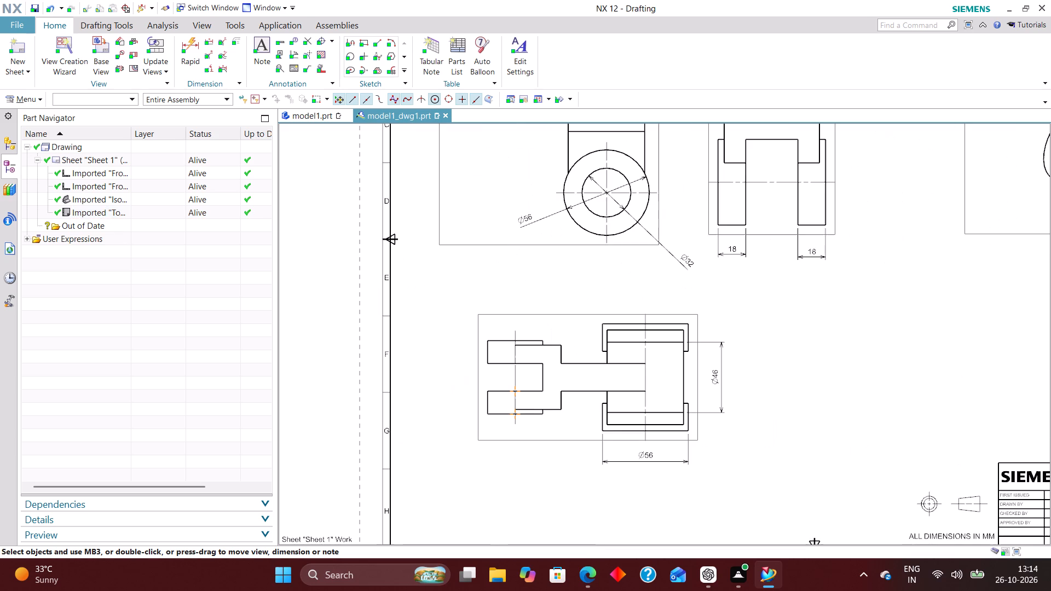
pyautogui.scroll(-2, 510, 306)
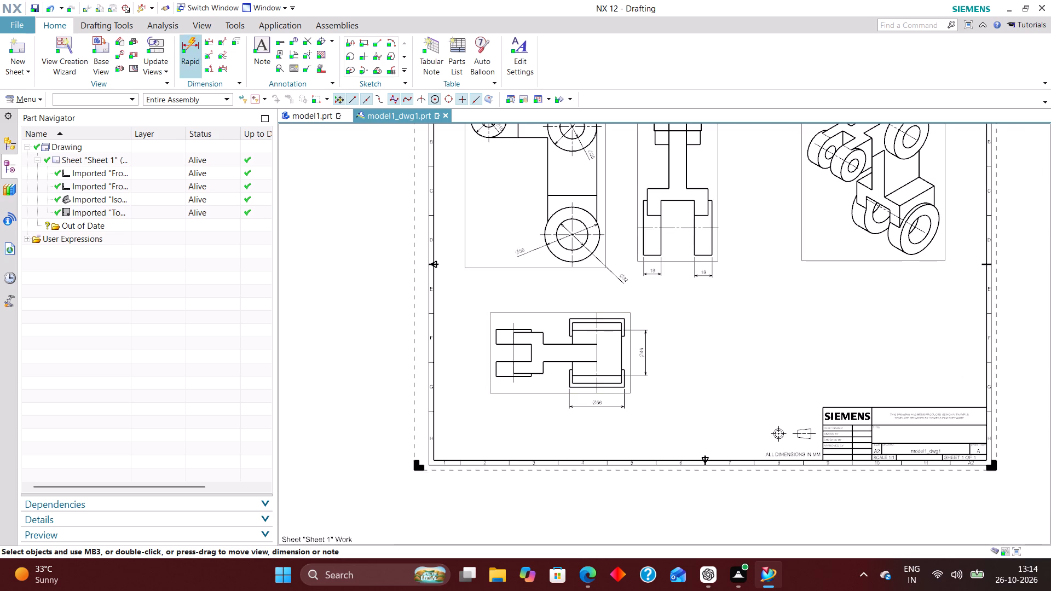
pyautogui.click(197, 39)
pyautogui.scroll(6, 487, 349)
pyautogui.click(521, 270)
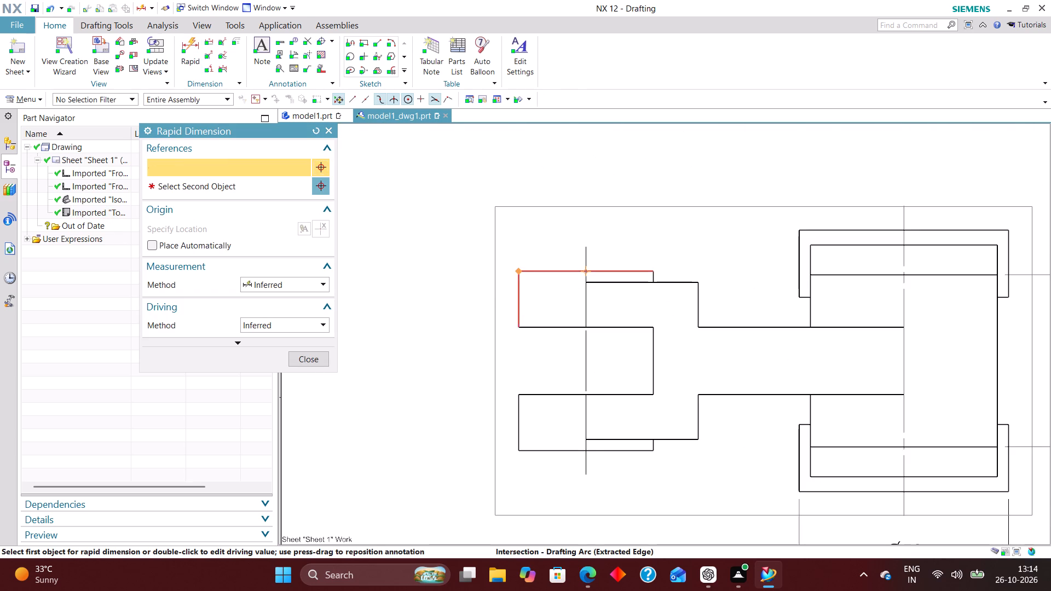
pyautogui.click(521, 325)
pyautogui.click(440, 296)
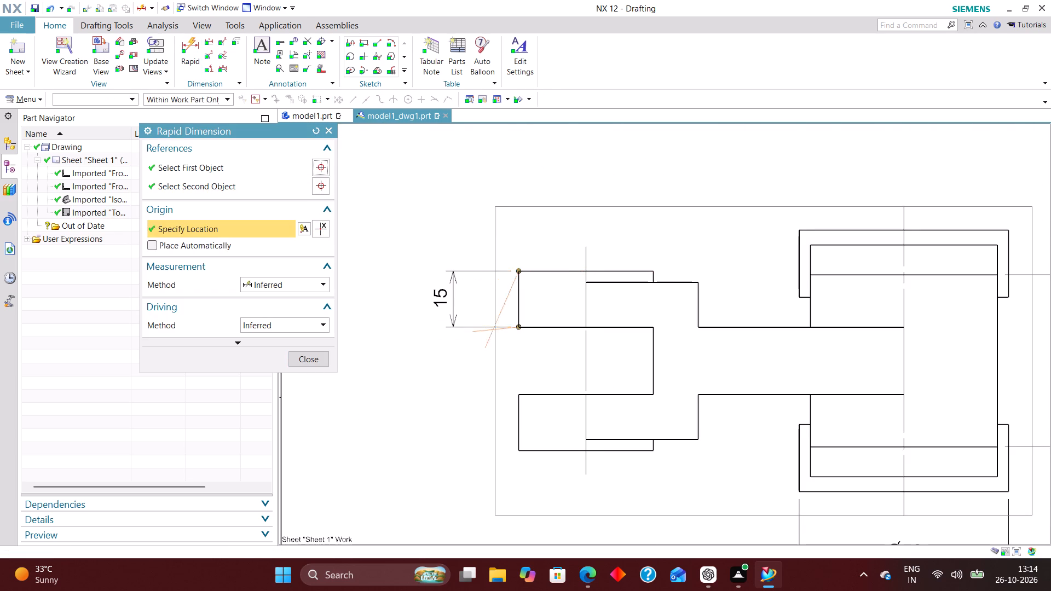
# Add a Rapid Dimension to the thickness of the lower fork leg in the top view, placed outside the fork end.
pyautogui.scroll(-2, 516, 355)
pyautogui.scroll(4, 516, 372)
pyautogui.click(519, 385)
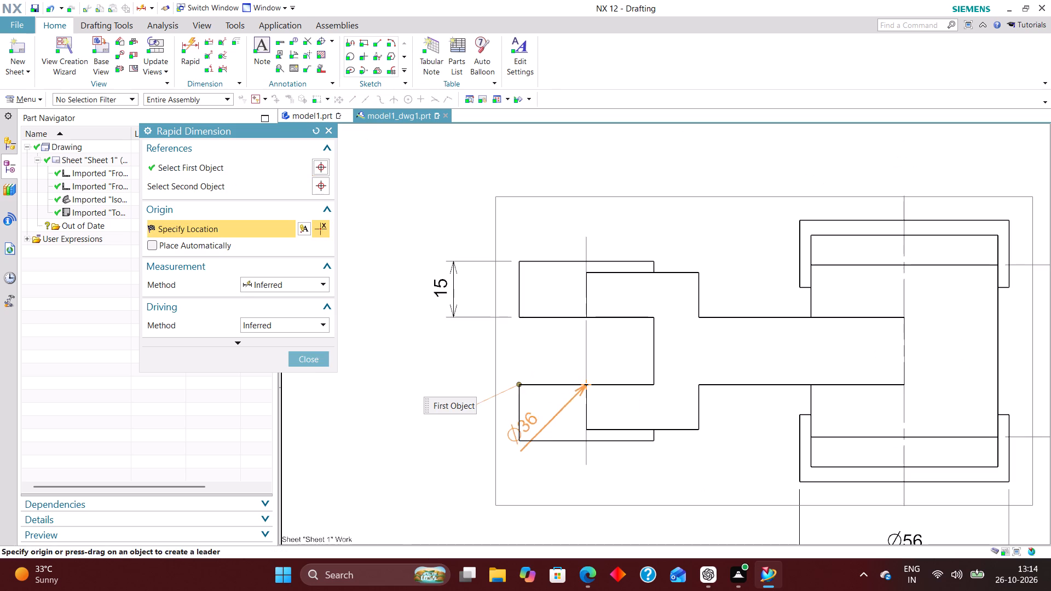
pyautogui.click(517, 439)
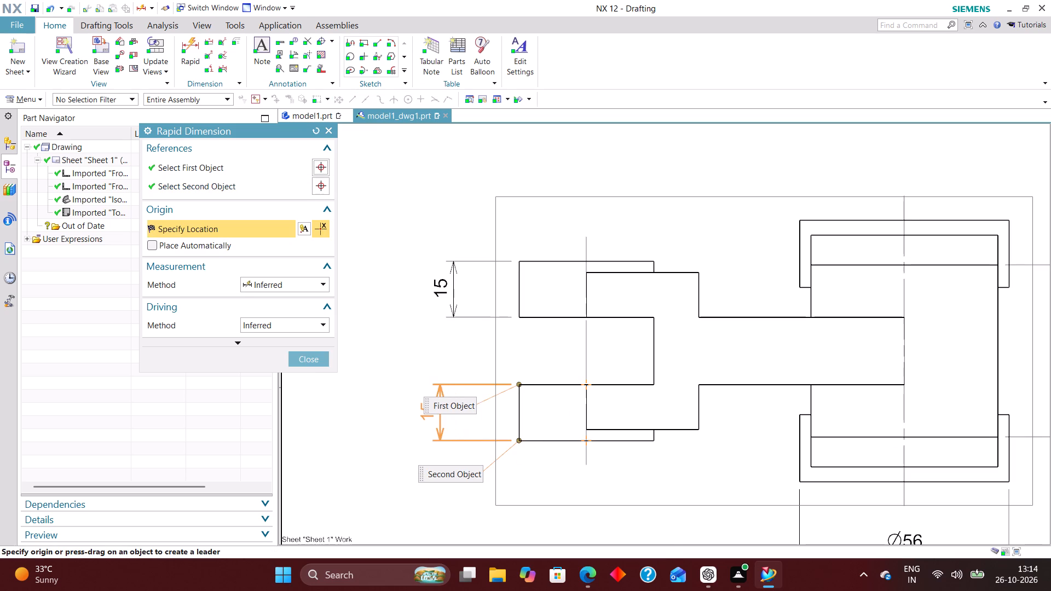
pyautogui.click(427, 415)
# Examine the top view and the other views on the sheet for features that still need dimensions.
pyautogui.scroll(-1, 535, 410)
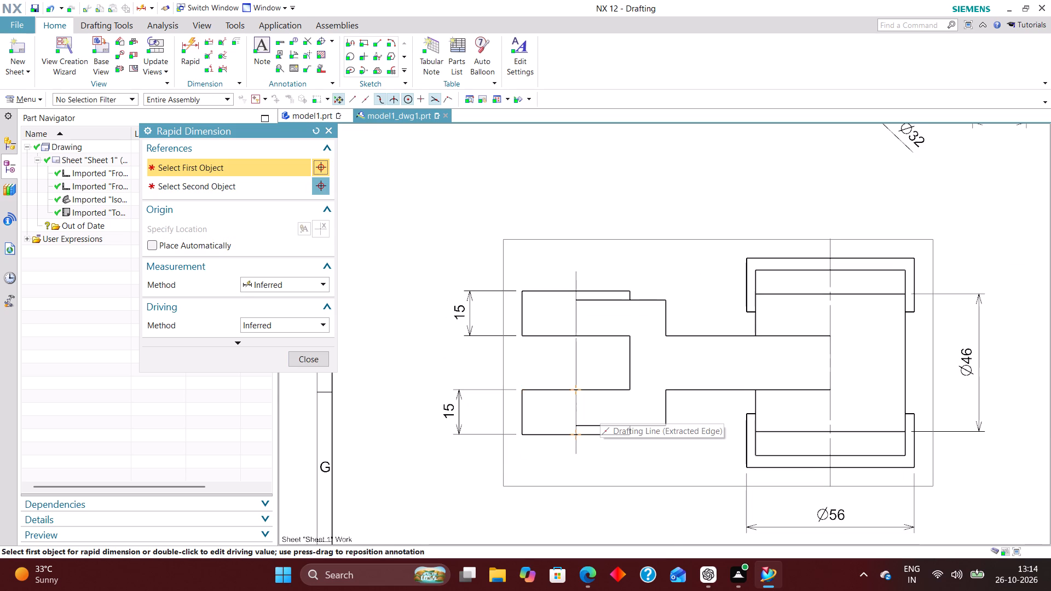
pyautogui.scroll(-5, 619, 400)
pyautogui.scroll(4, 649, 398)
pyautogui.scroll(-5, 623, 407)
pyautogui.scroll(3, 634, 407)
pyautogui.scroll(-2, 622, 413)
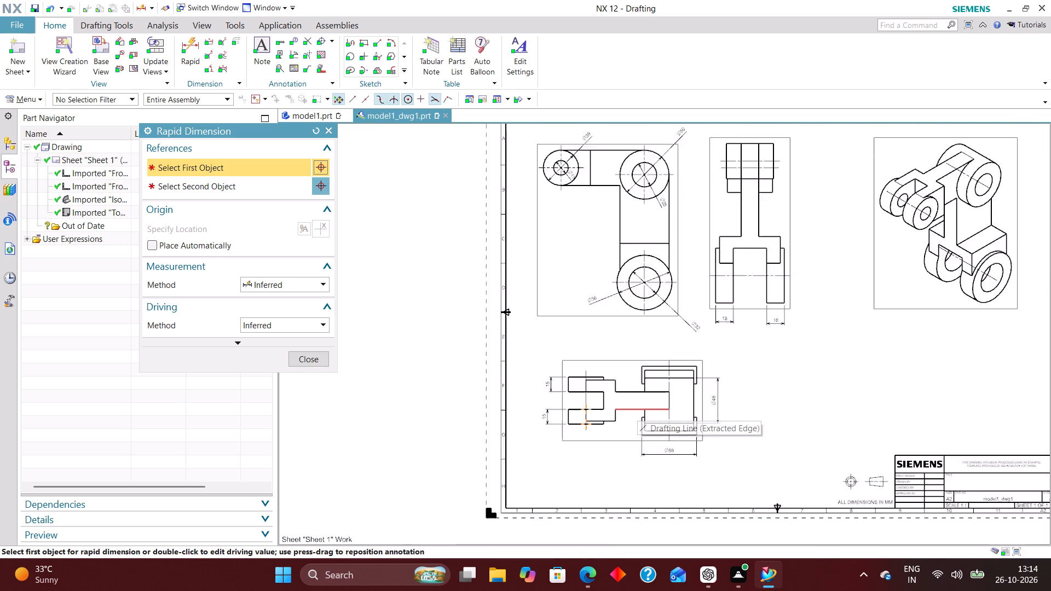
pyautogui.scroll(2, 743, 308)
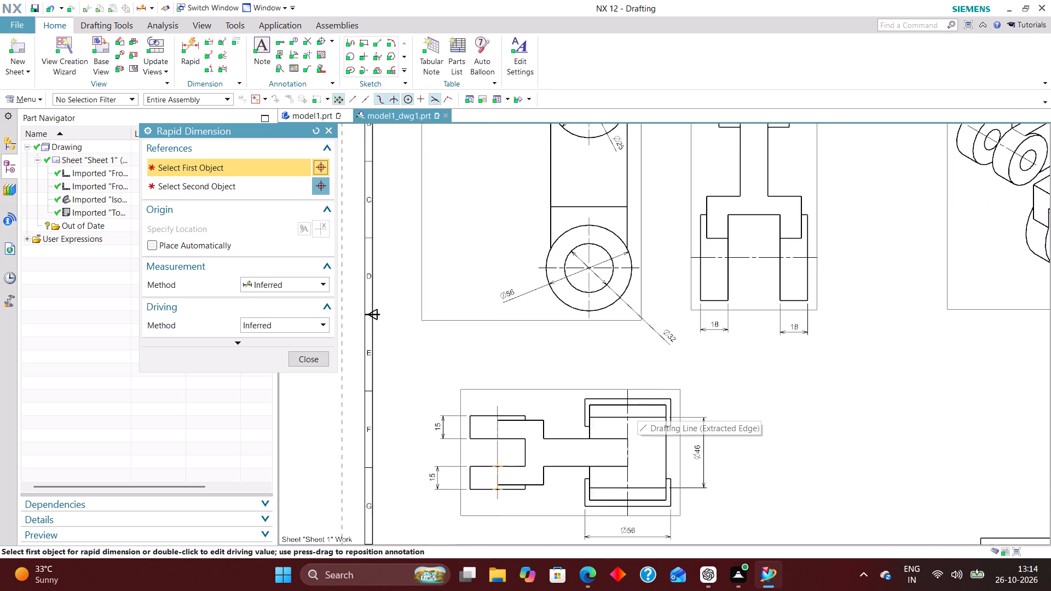
pyautogui.scroll(1, 743, 308)
pyautogui.scroll(-3, 705, 310)
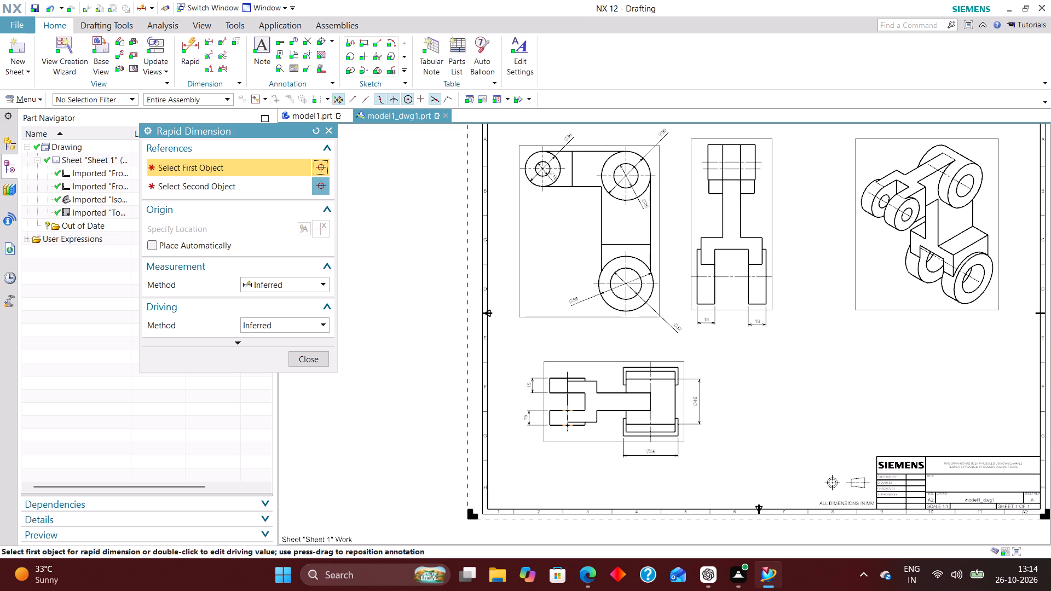
# Add a vertical Rapid Dimension to the height of the upper boss in the side view, placed beside its outer edge.
pyautogui.scroll(-3, 744, 360)
pyautogui.scroll(6, 739, 279)
pyautogui.scroll(-4, 738, 280)
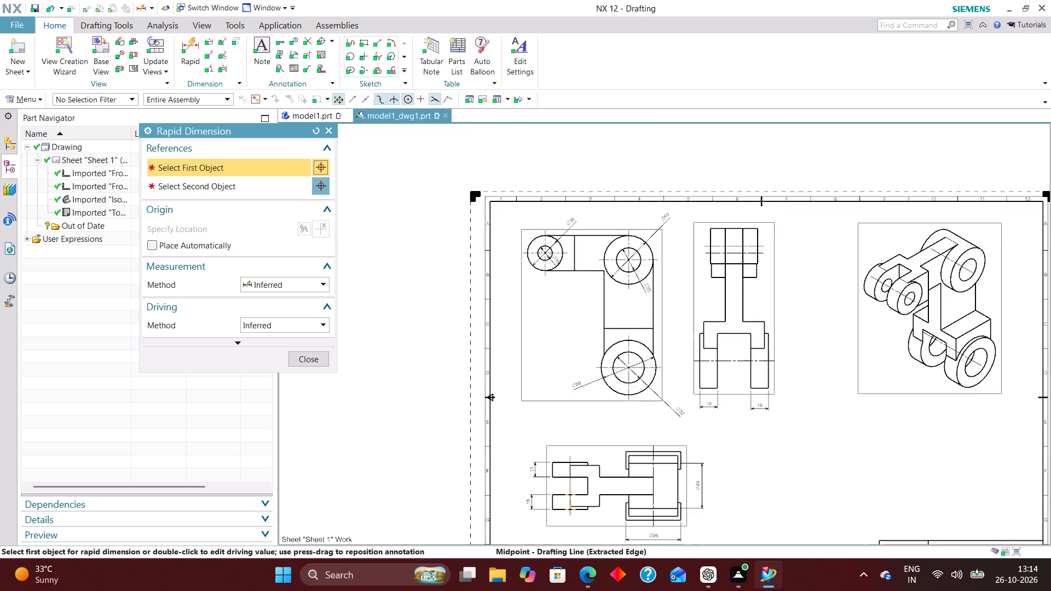
pyautogui.scroll(6, 759, 247)
pyautogui.click(740, 225)
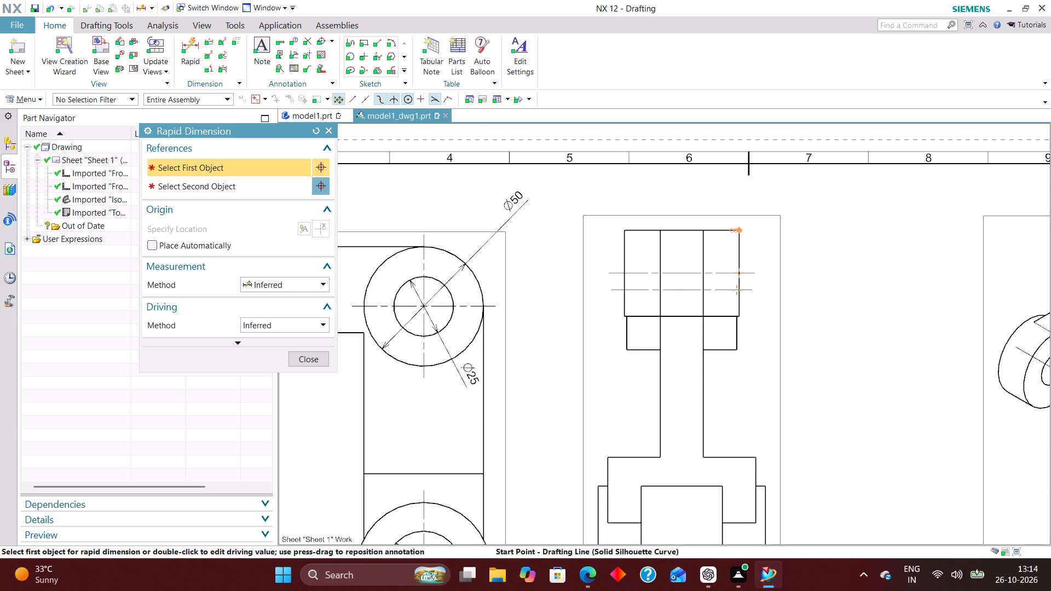
pyautogui.scroll(3, 740, 323)
pyautogui.click(743, 310)
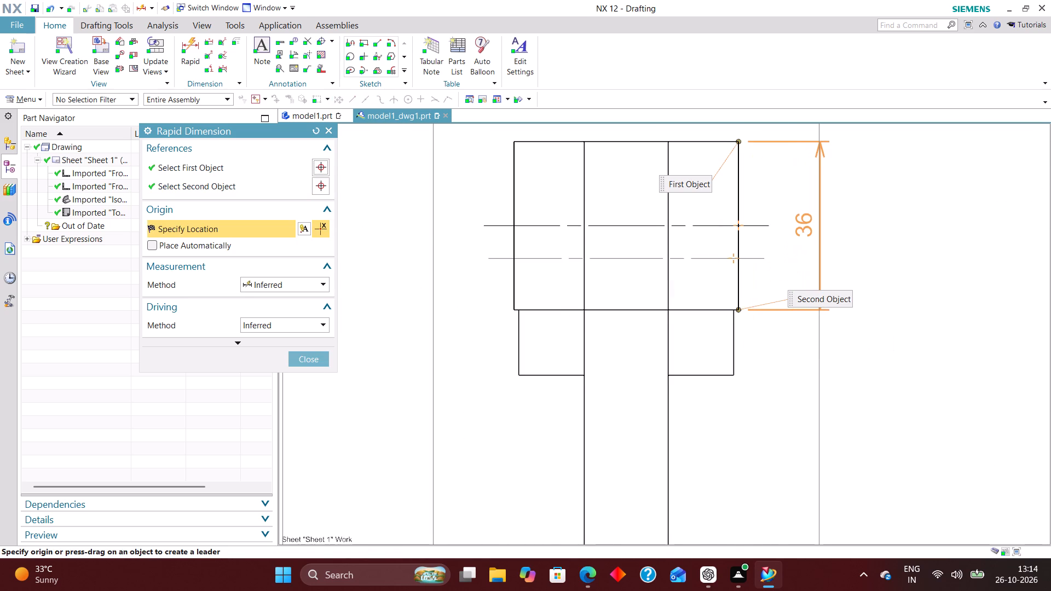
pyautogui.click(804, 235)
pyautogui.click(314, 358)
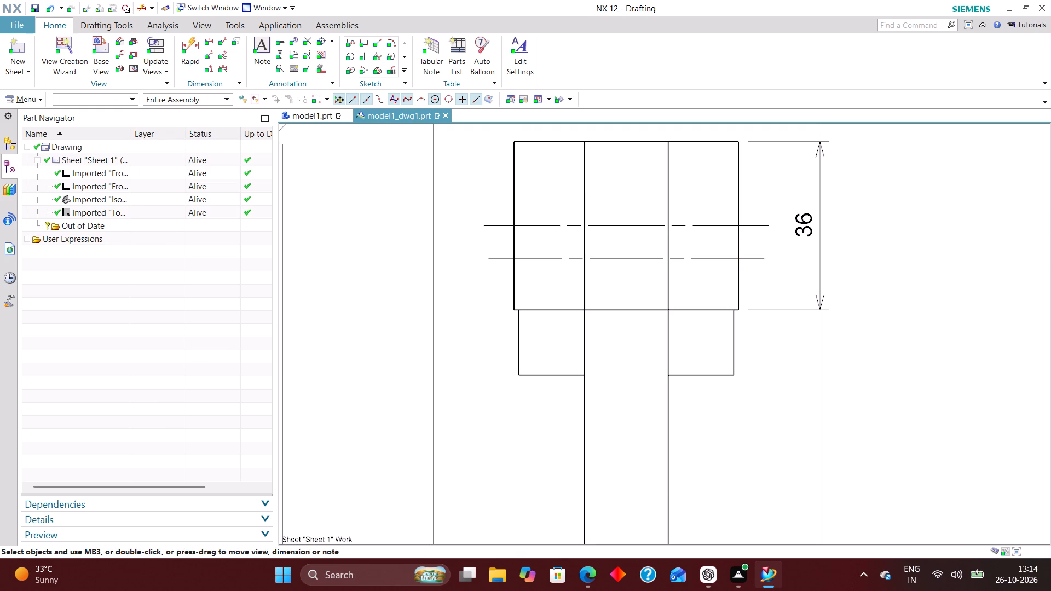
# Change the measurement method of the upper boss height dimension in the side view to Cylindrical.
pyautogui.doubleClick(803, 220)
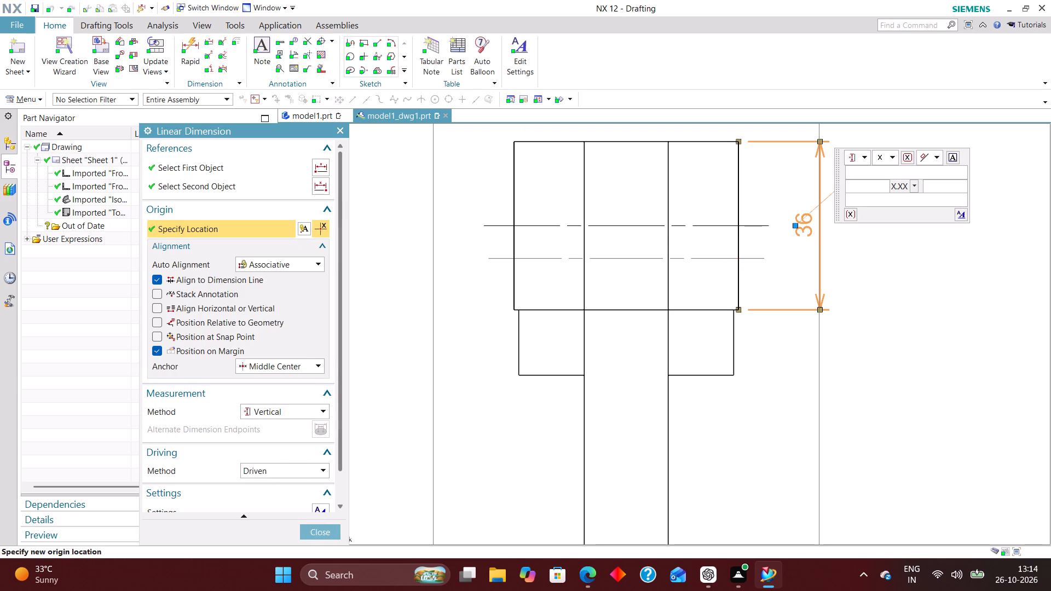
pyautogui.click(298, 407)
pyautogui.click(292, 471)
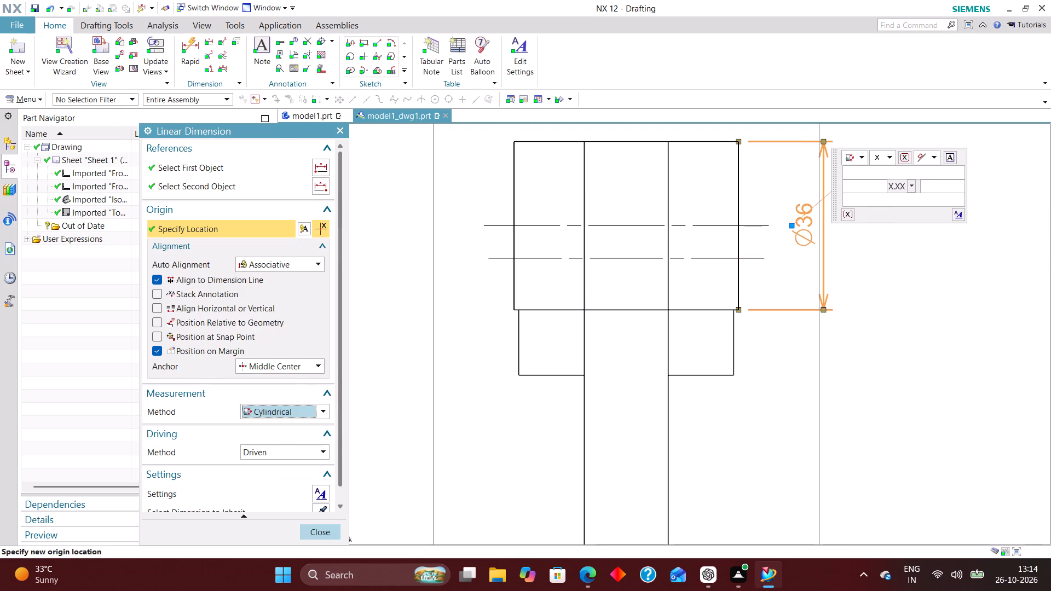
pyautogui.click(318, 535)
# Add a Rapid Dimension to the thickness of the central web in the top view, placed between the fork and the large boss.
pyautogui.scroll(-7, 751, 249)
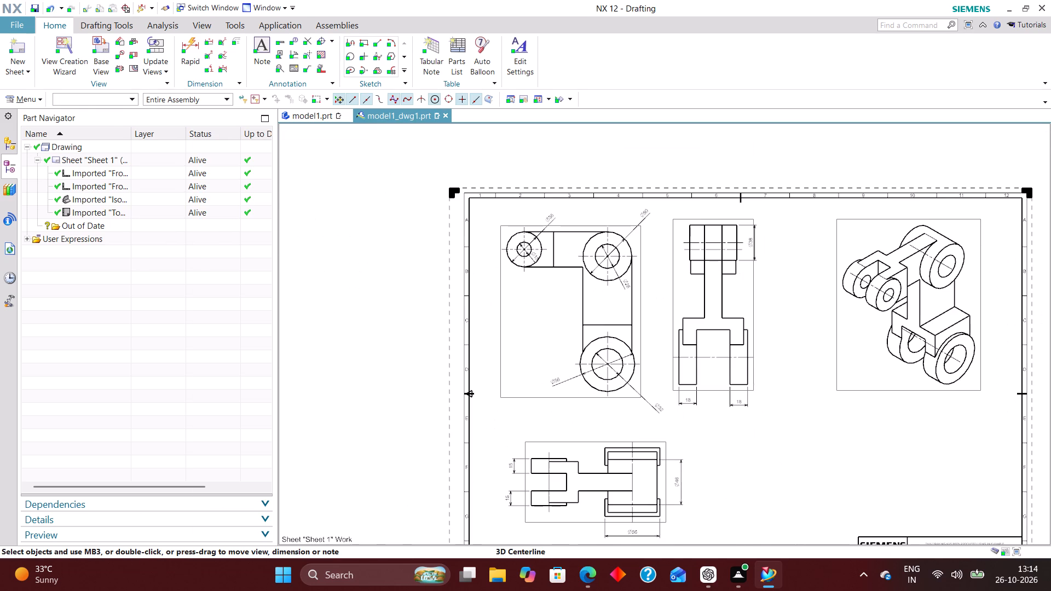
pyautogui.scroll(1, 749, 384)
pyautogui.scroll(-2, 666, 296)
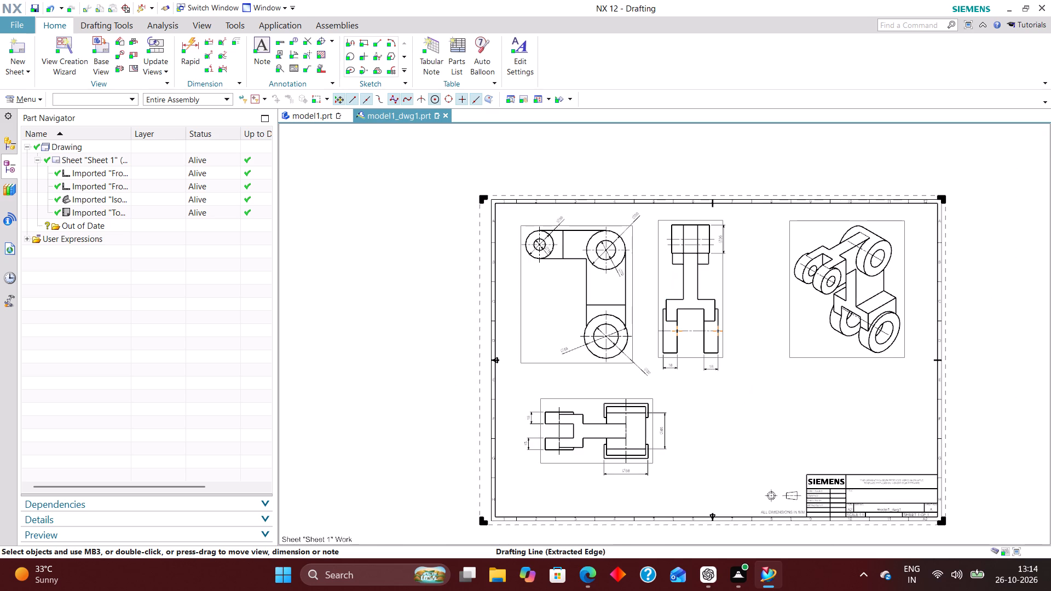
pyautogui.scroll(4, 625, 459)
pyautogui.scroll(-2, 631, 428)
pyautogui.scroll(4, 642, 482)
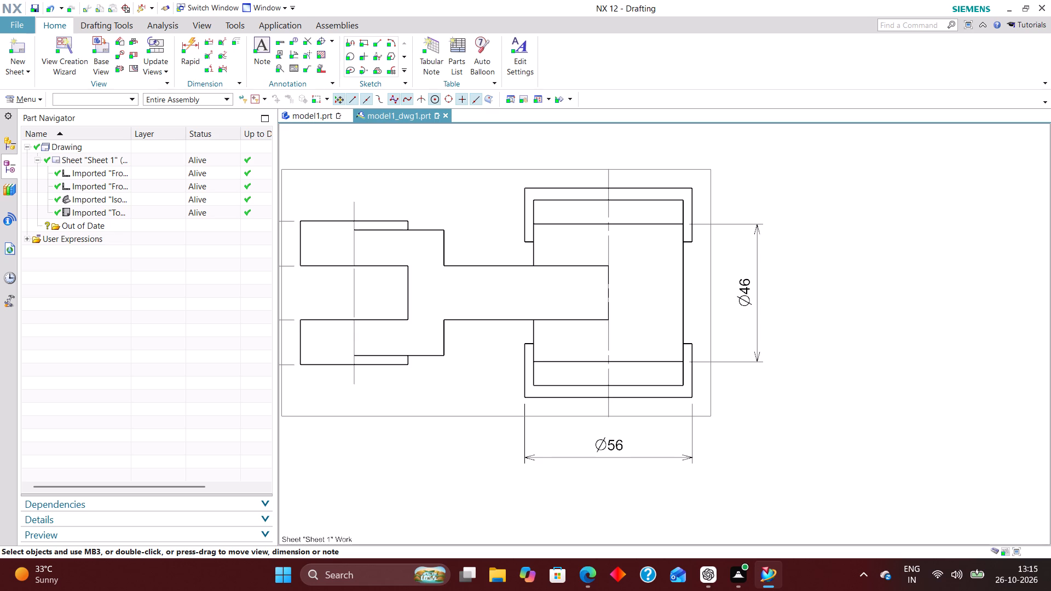
pyautogui.click(194, 42)
pyautogui.scroll(-4, 563, 217)
pyautogui.scroll(2, 493, 244)
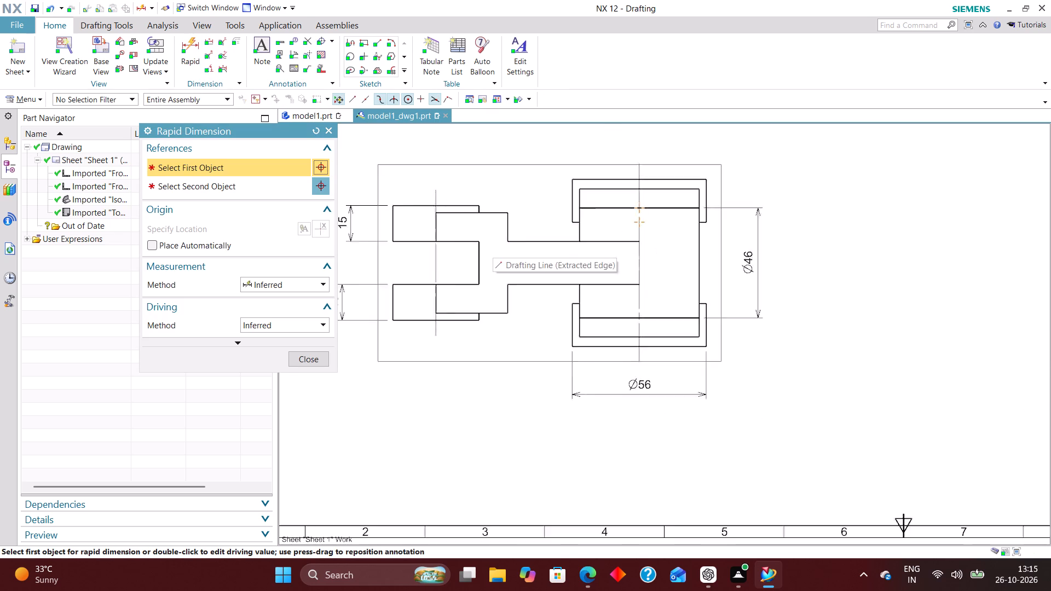
pyautogui.scroll(2, 493, 244)
pyautogui.click(519, 239)
pyautogui.click(516, 308)
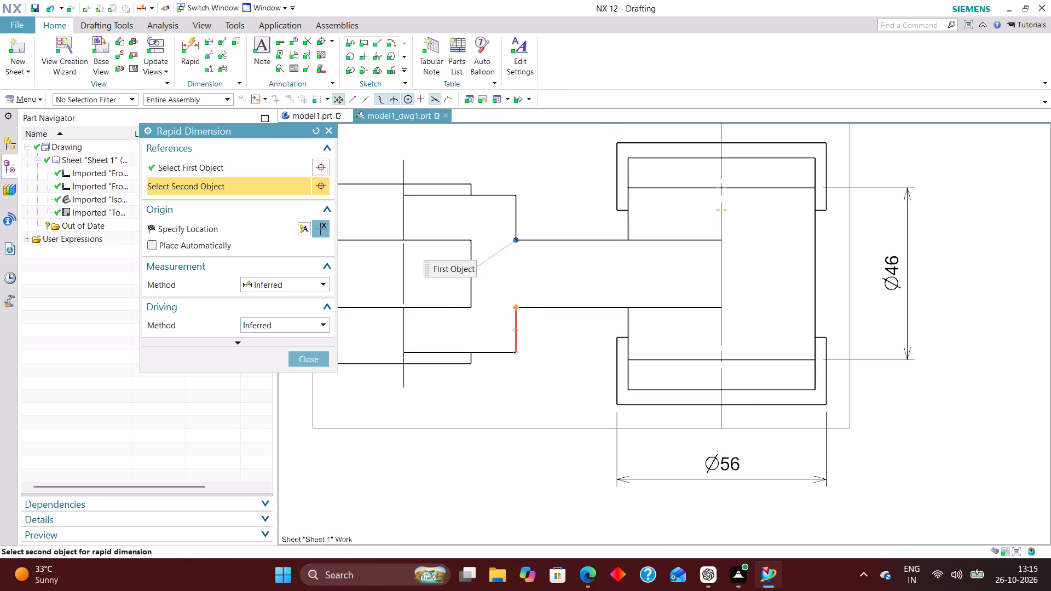
pyautogui.click(572, 275)
# Add a horizontal Rapid Dimension to the thickness of the vertical web in the side view, placed across the web.
pyautogui.scroll(-4, 586, 319)
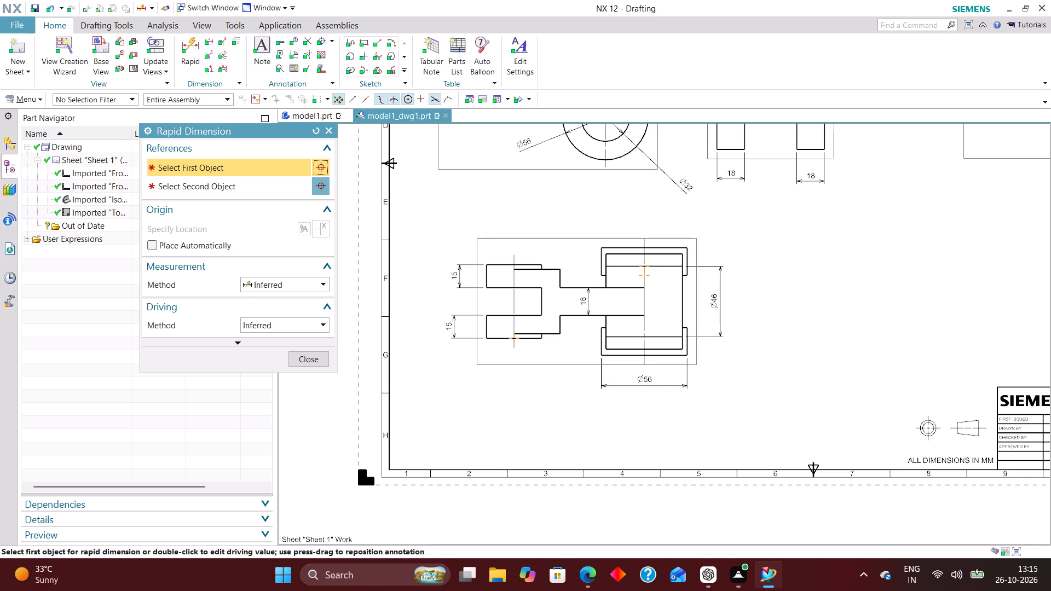
pyautogui.scroll(-3, 553, 362)
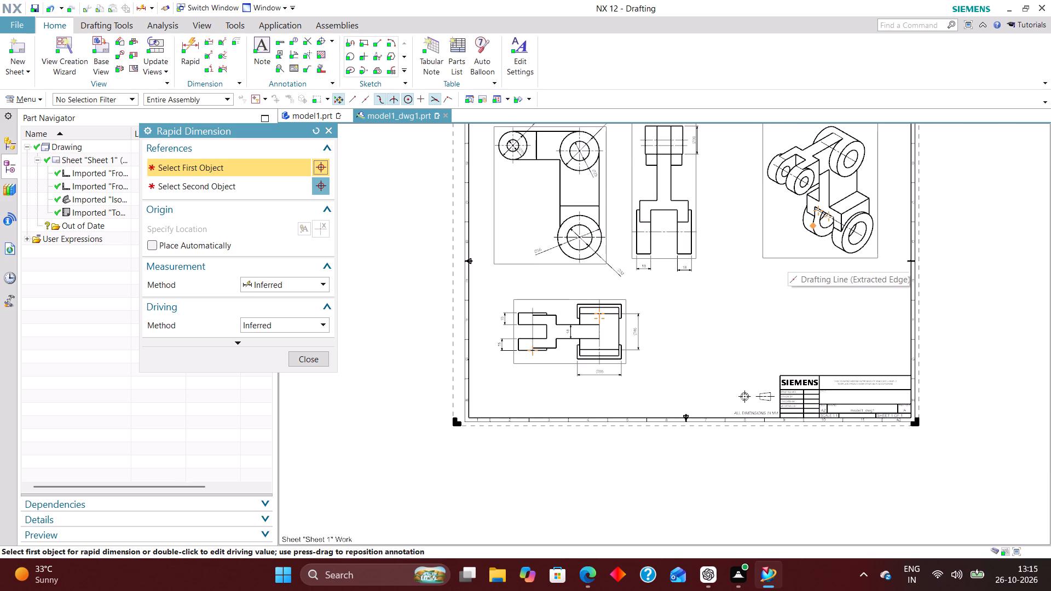
pyautogui.scroll(-2, 670, 280)
pyautogui.scroll(7, 660, 208)
pyautogui.click(667, 309)
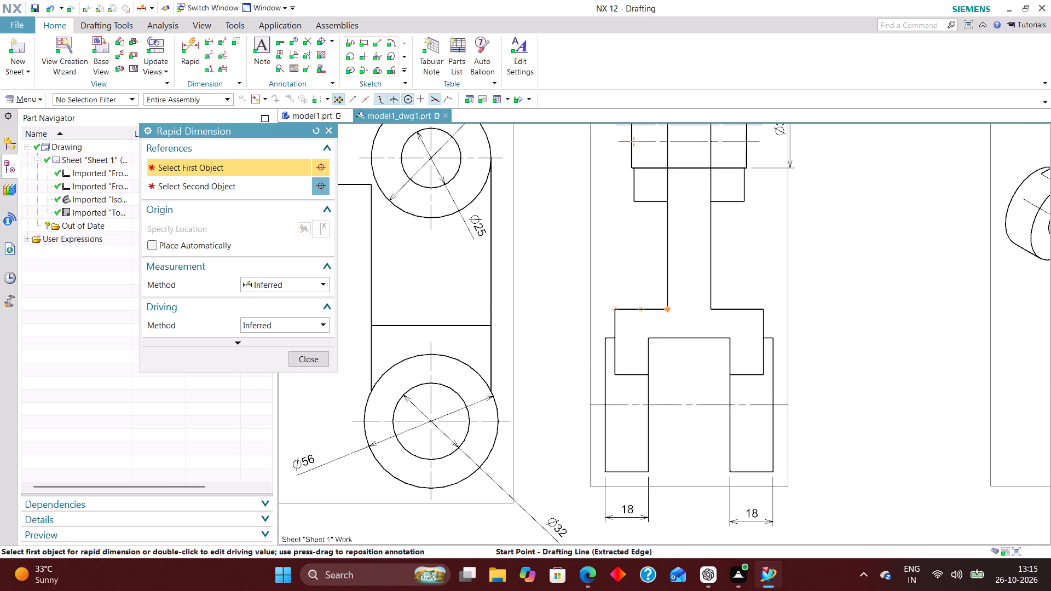
pyautogui.click(708, 311)
pyautogui.click(688, 237)
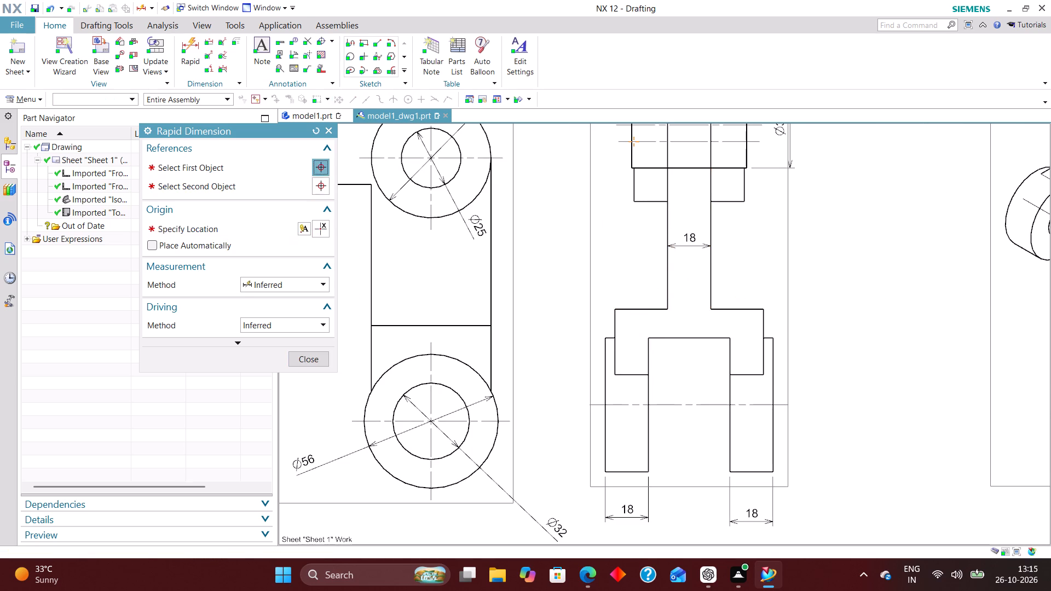
# Add a horizontal Rapid Dimension from the small hole's centre to the vertical edge on the arm in the front view, placed below the arm.
pyautogui.scroll(-6, 636, 266)
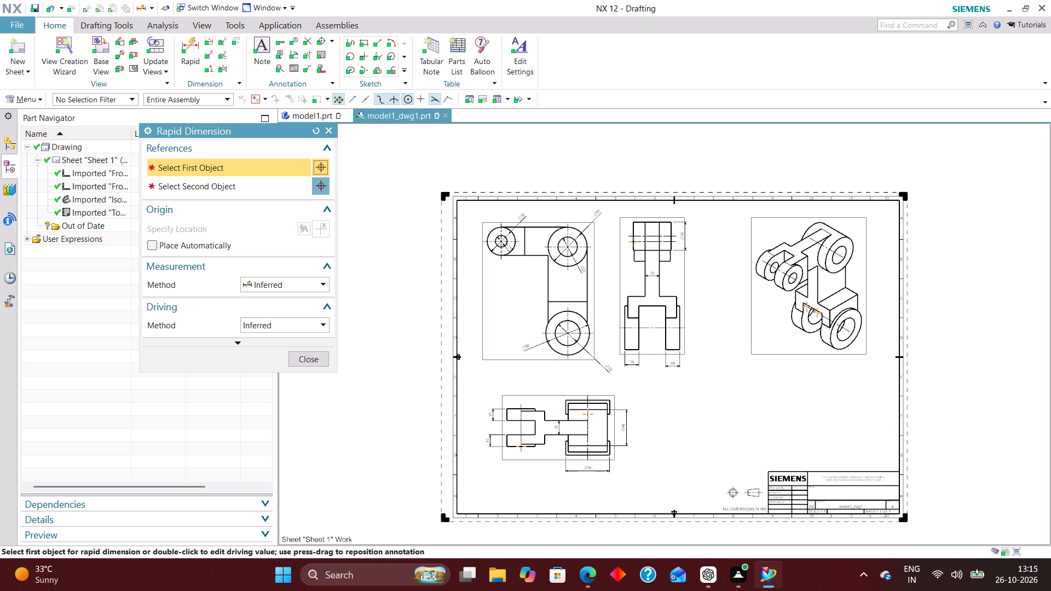
pyautogui.scroll(4, 488, 229)
pyautogui.scroll(-1, 570, 275)
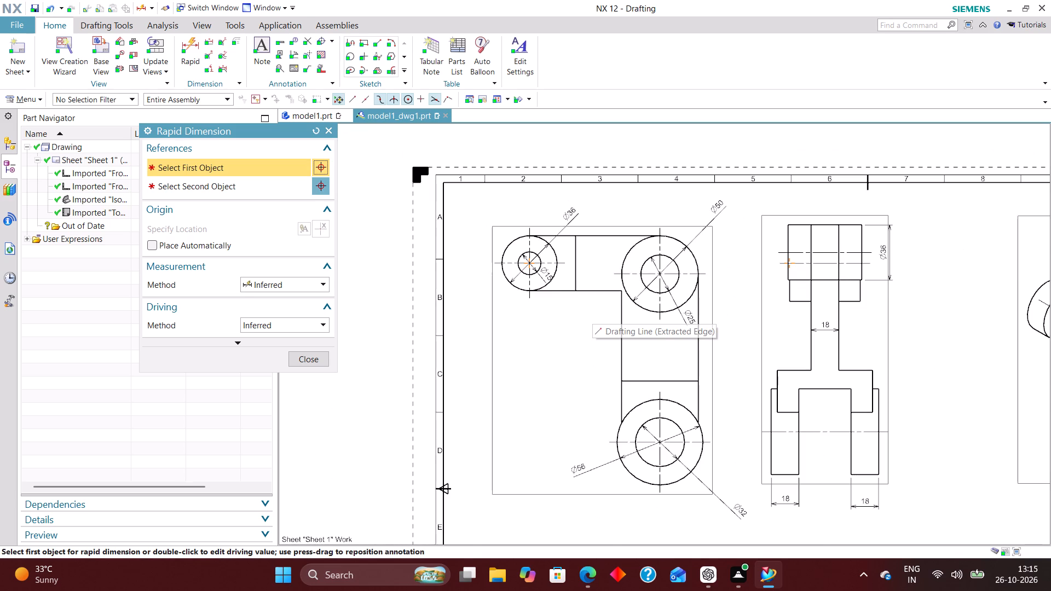
pyautogui.scroll(-1, 607, 316)
pyautogui.scroll(3, 588, 274)
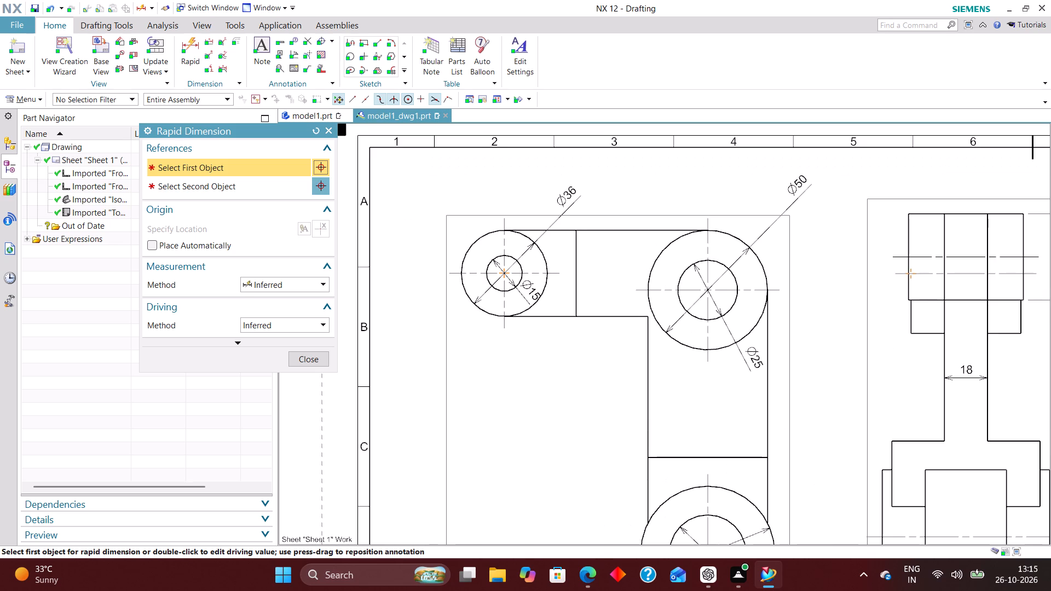
pyautogui.scroll(-1, 579, 302)
pyautogui.scroll(3, 529, 326)
pyautogui.click(507, 287)
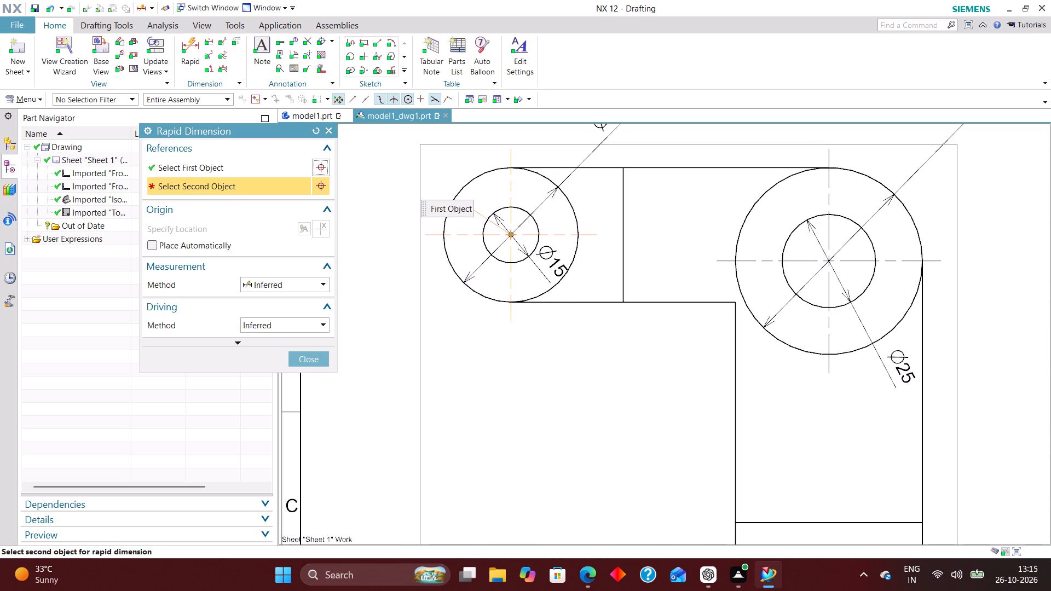
pyautogui.click(623, 303)
pyautogui.click(566, 369)
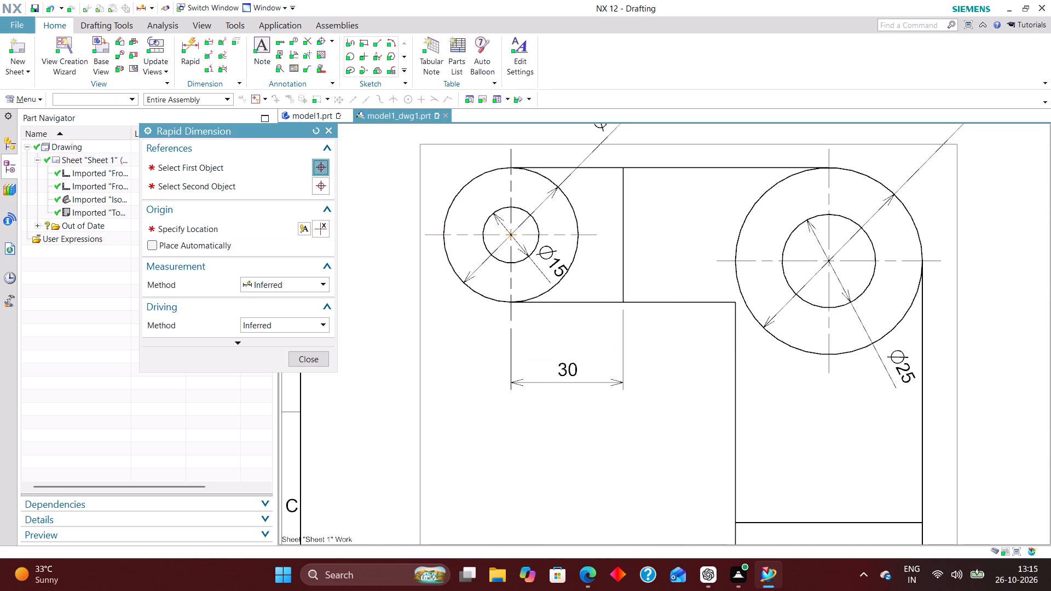
# Add a vertical Rapid Dimension between the shoulder's top edge and the top of the left fork leg in the side view, placed outside the view.
pyautogui.scroll(-2, 499, 347)
pyautogui.scroll(-3, 543, 337)
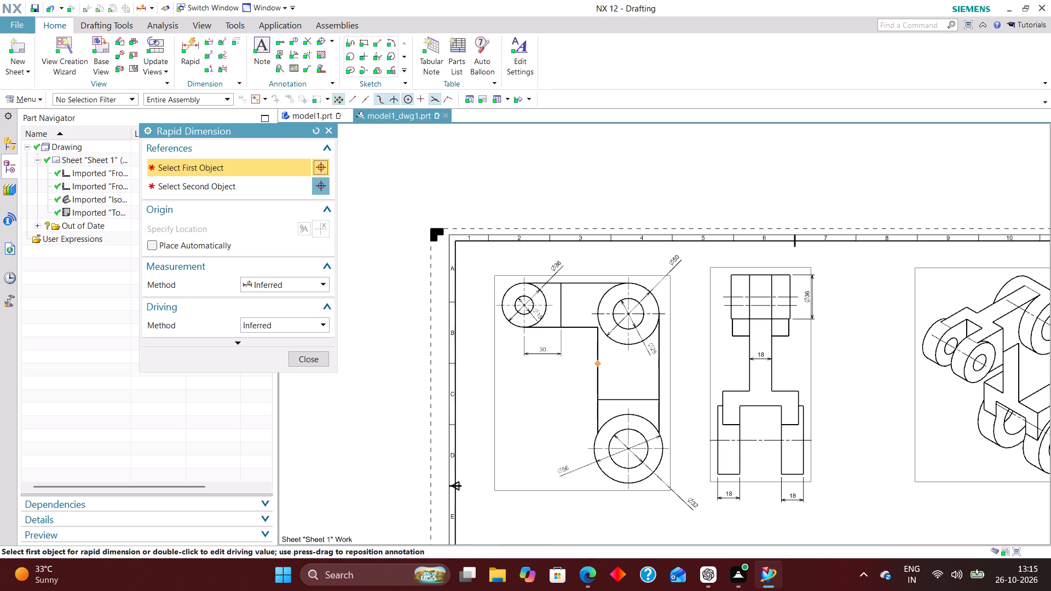
pyautogui.scroll(-2, 562, 338)
pyautogui.scroll(3, 669, 403)
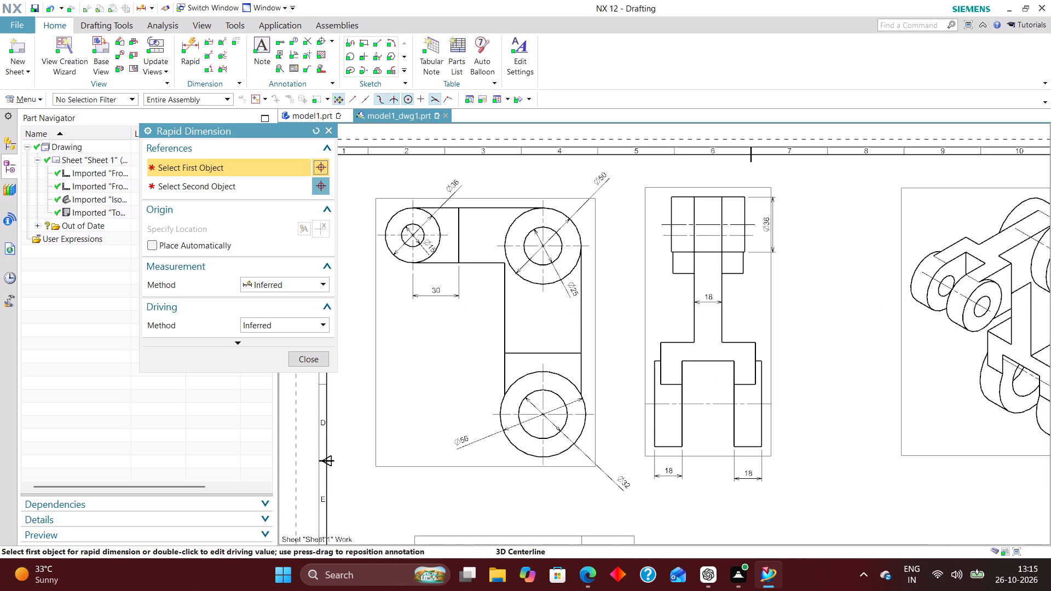
pyautogui.scroll(3, 642, 401)
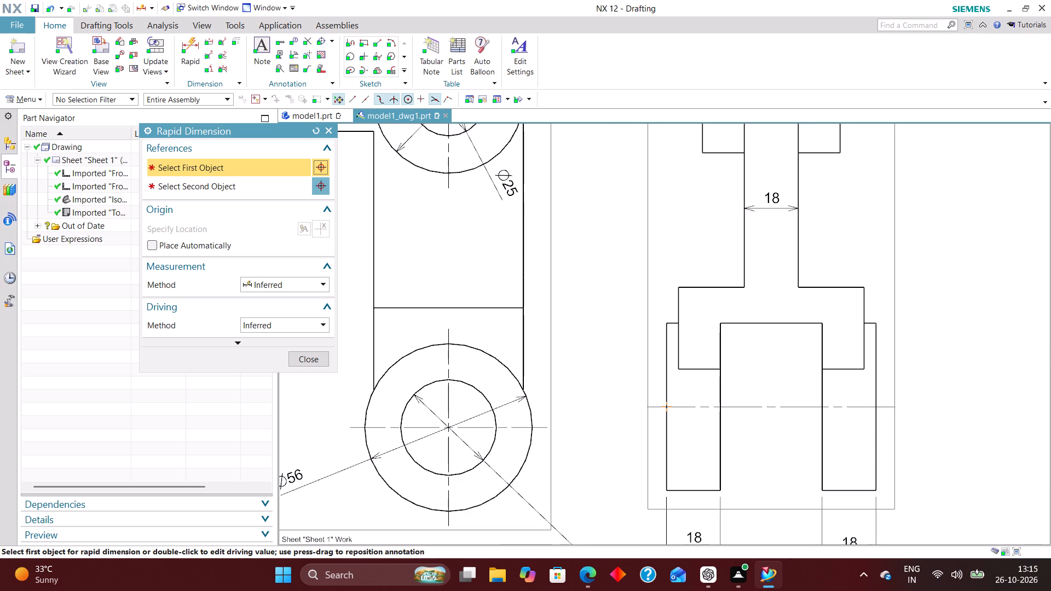
pyautogui.scroll(-2, 694, 384)
pyautogui.scroll(5, 678, 347)
pyautogui.click(671, 337)
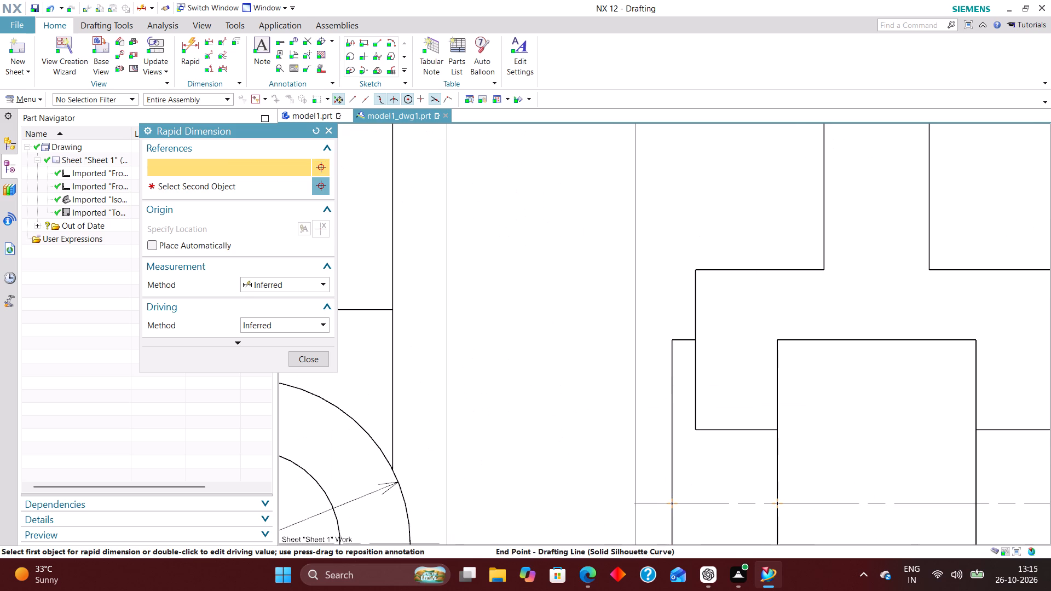
pyautogui.click(694, 270)
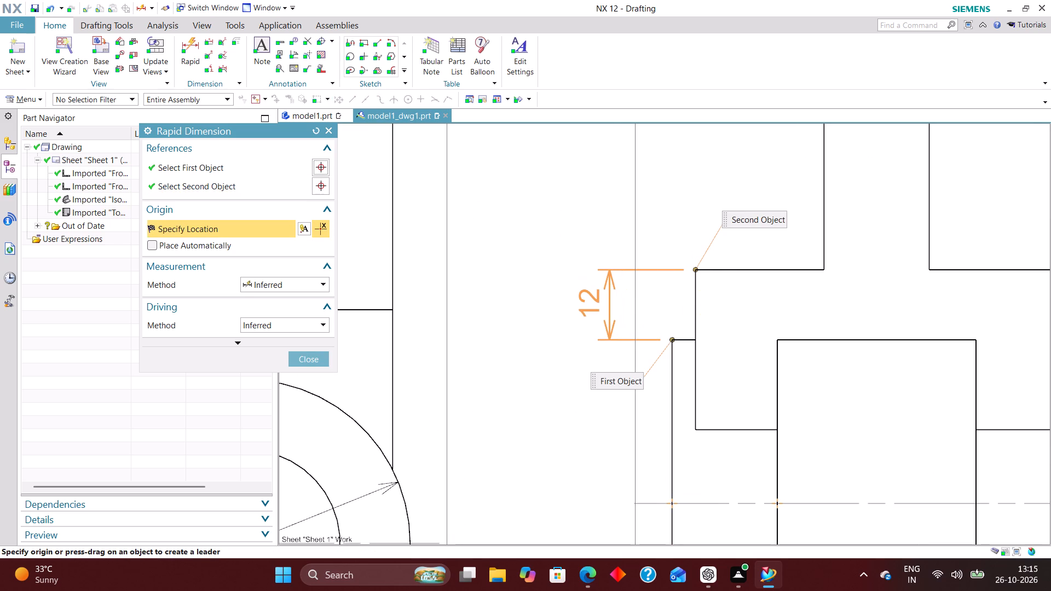
pyautogui.click(589, 301)
# Add a horizontal Rapid Dimension to the lower edge of the left shoulder arm in the side view, placed below the centerline.
pyautogui.scroll(-3, 564, 239)
pyautogui.scroll(2, 700, 283)
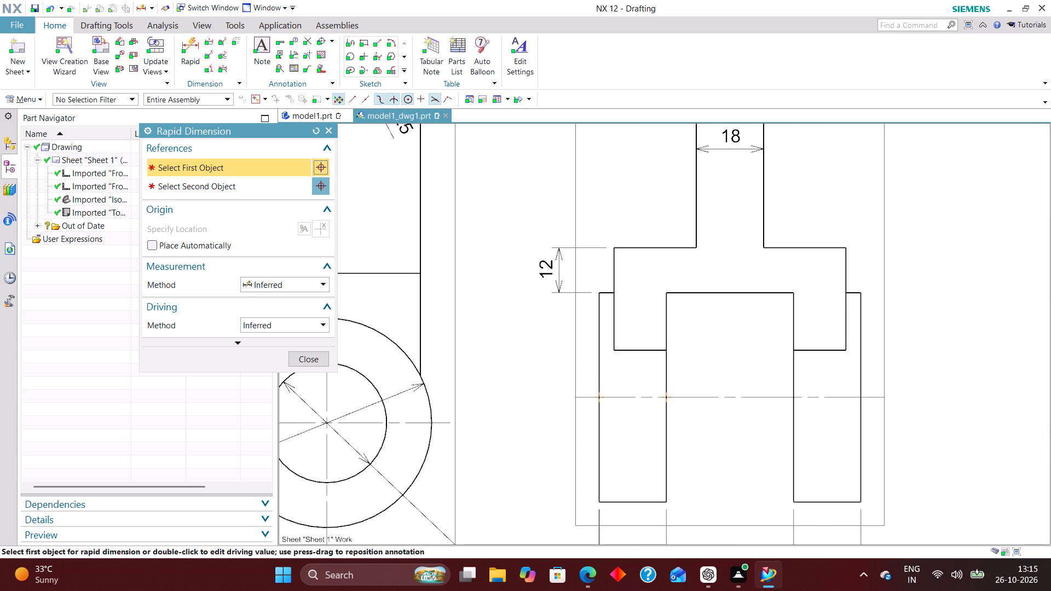
pyautogui.click(593, 368)
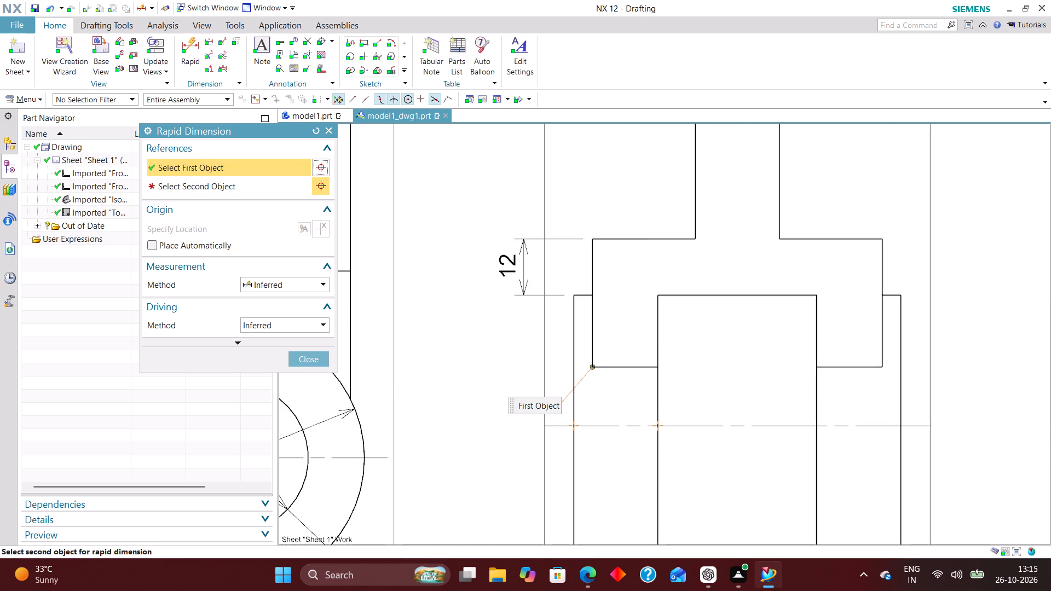
pyautogui.click(657, 370)
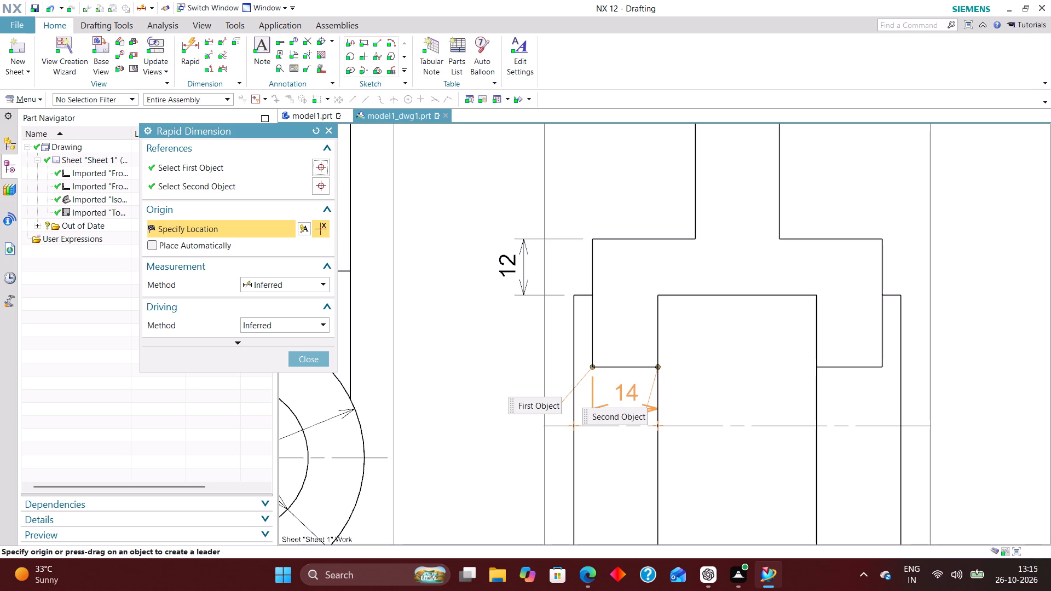
pyautogui.moveTo(623, 240); pyautogui.dragTo(595, 386)
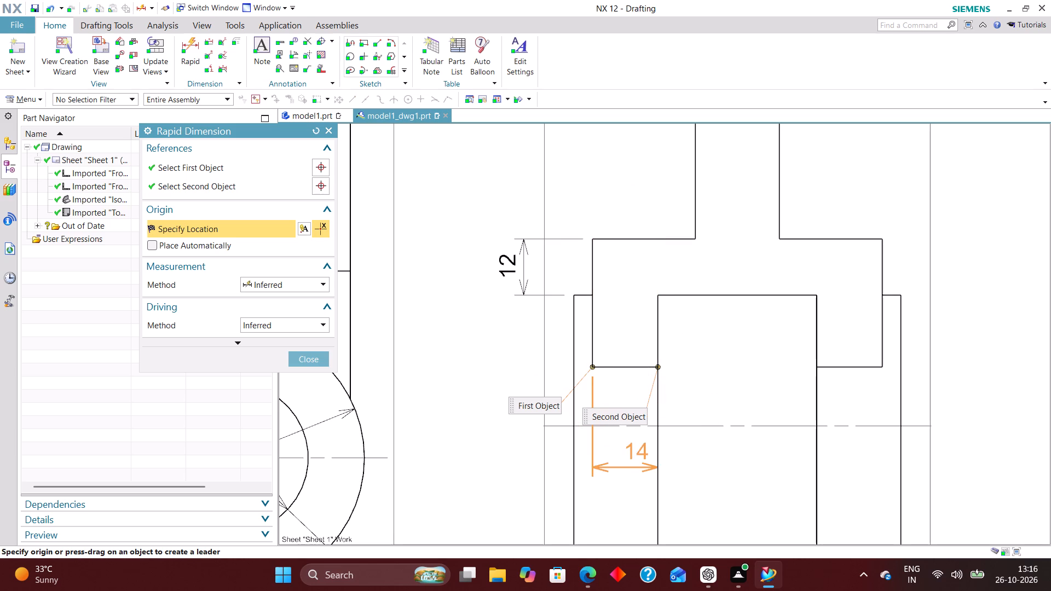
pyautogui.click(627, 453)
# Add a horizontal Rapid Dimension to the lower edge of the right shoulder arm in the side view, placed below the centerline.
pyautogui.click(815, 367)
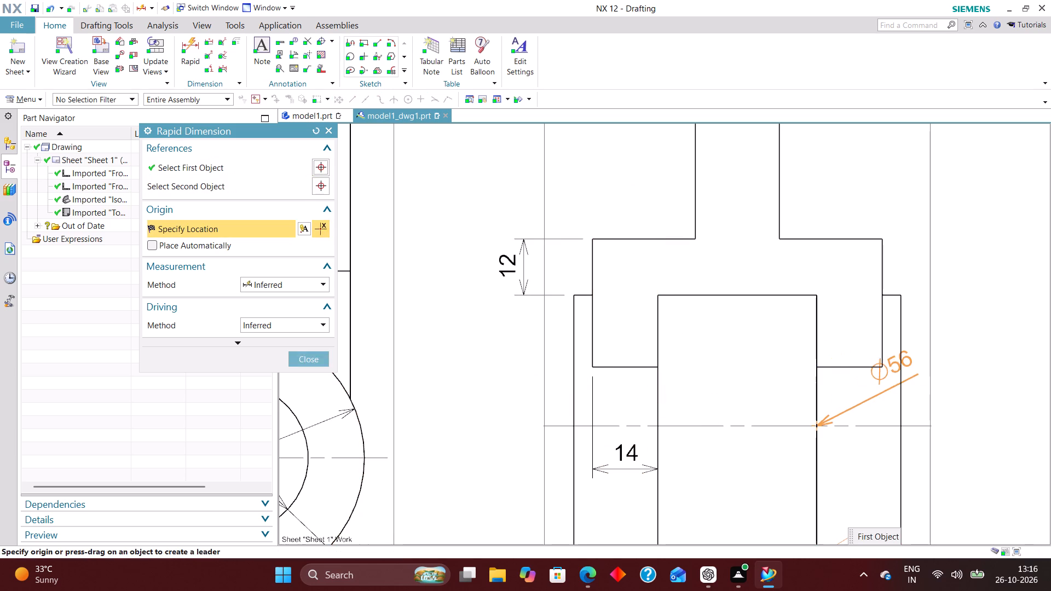
pyautogui.click(883, 366)
pyautogui.click(855, 459)
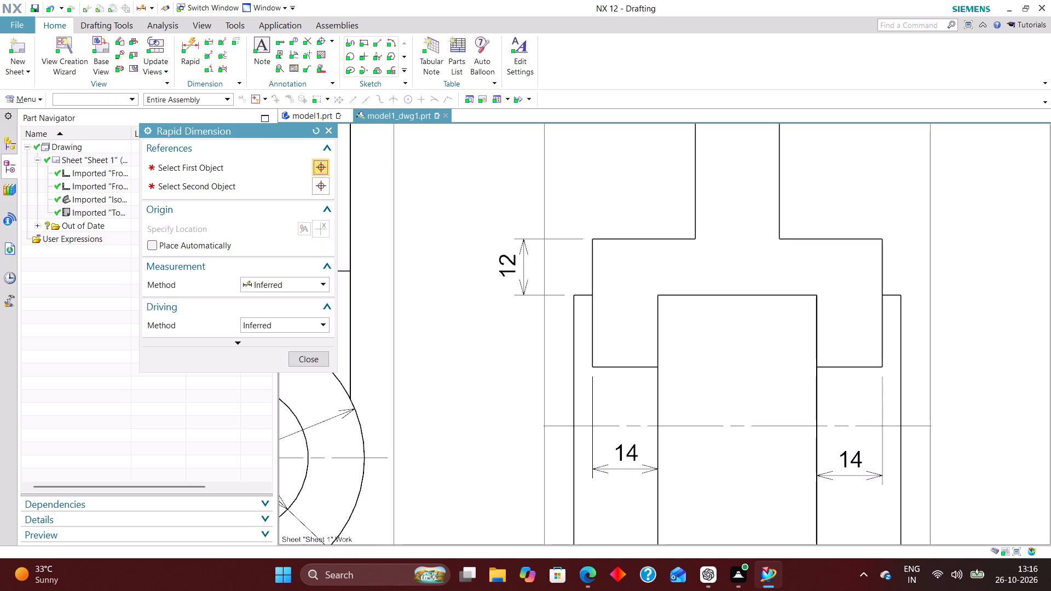
pyautogui.scroll(-2, 609, 324)
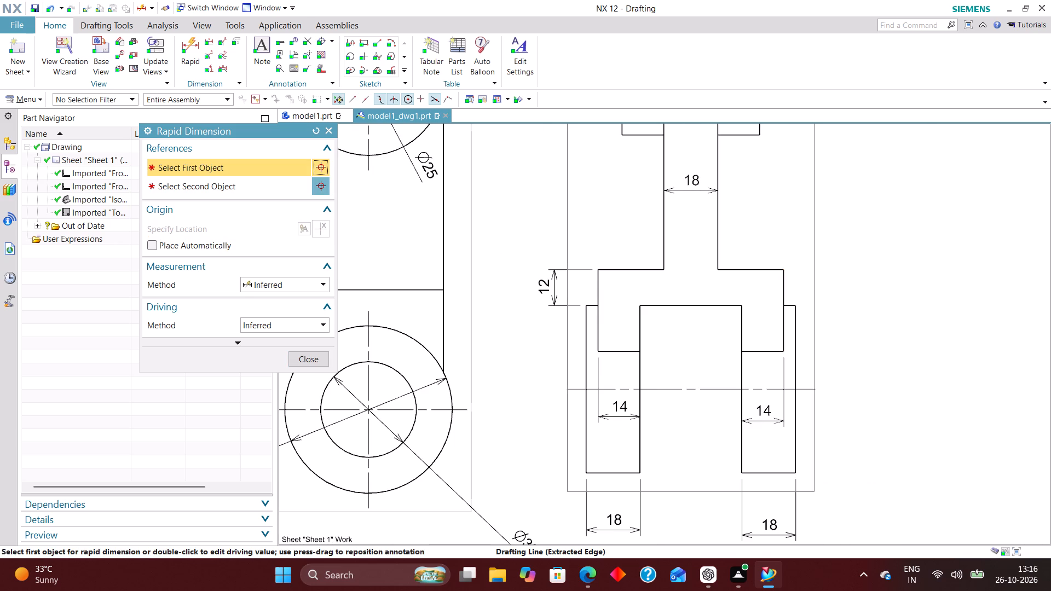
pyautogui.click(318, 363)
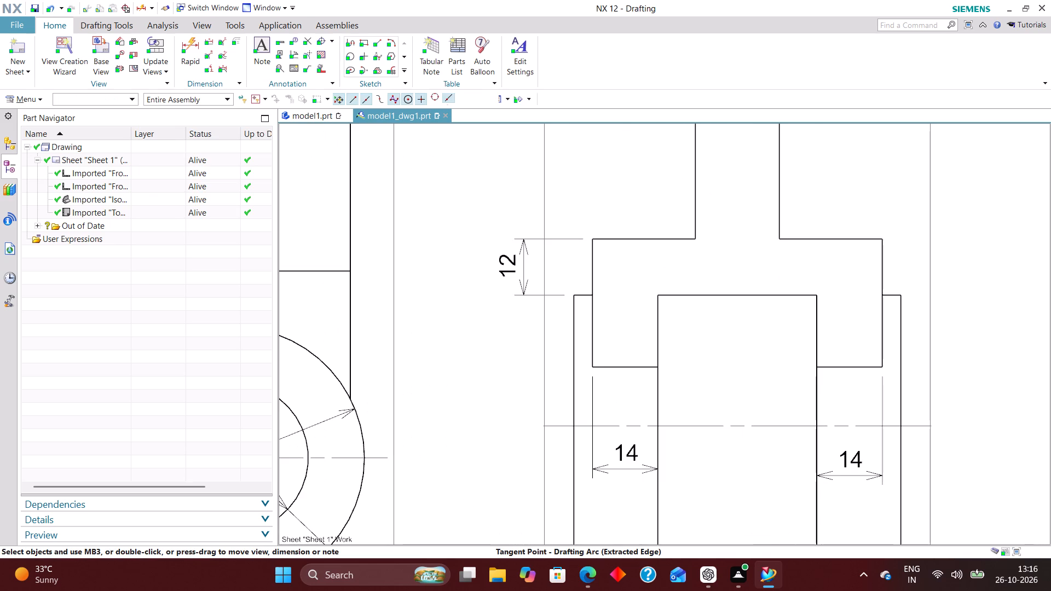
pyautogui.scroll(-1, 595, 388)
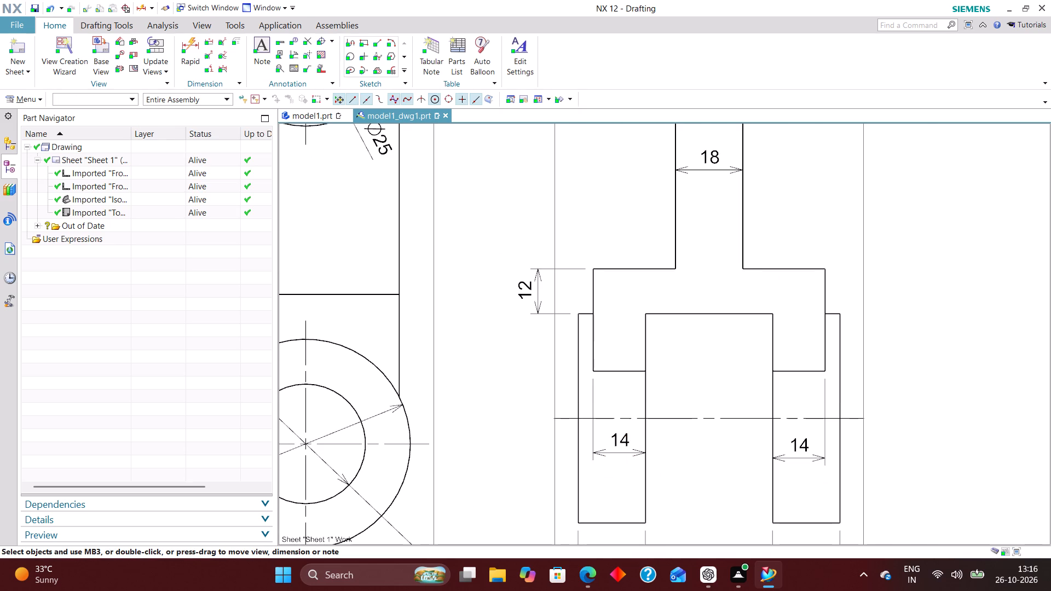
pyautogui.scroll(-1, 667, 337)
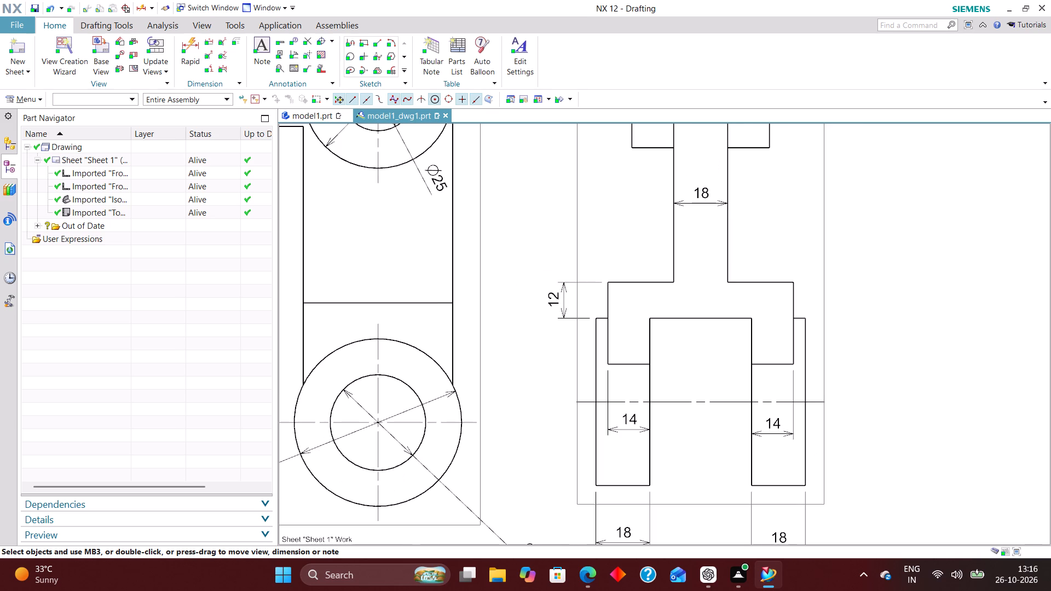
# Add a horizontal Rapid Dimension in the side view from the left shoulder's outer top corner to the central web, placed above the shoulder.
pyautogui.click(198, 53)
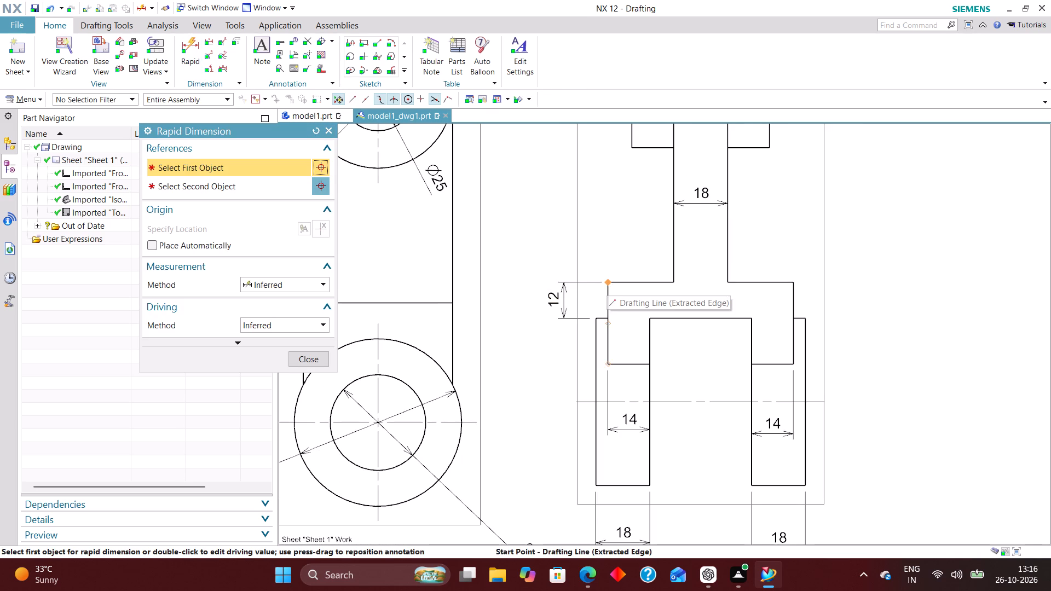
pyautogui.click(607, 281)
pyautogui.click(676, 282)
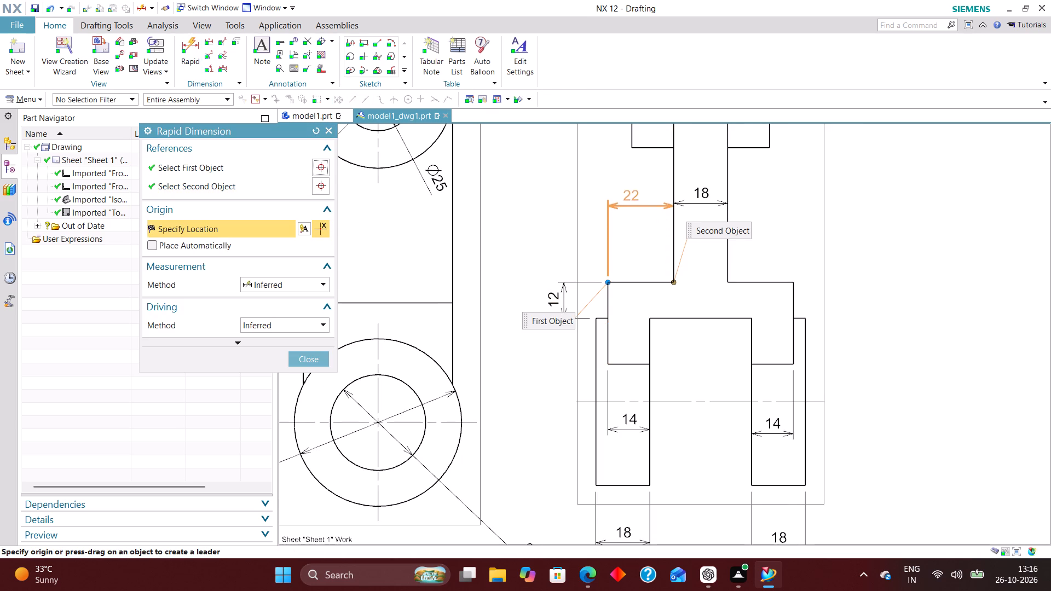
pyautogui.click(638, 230)
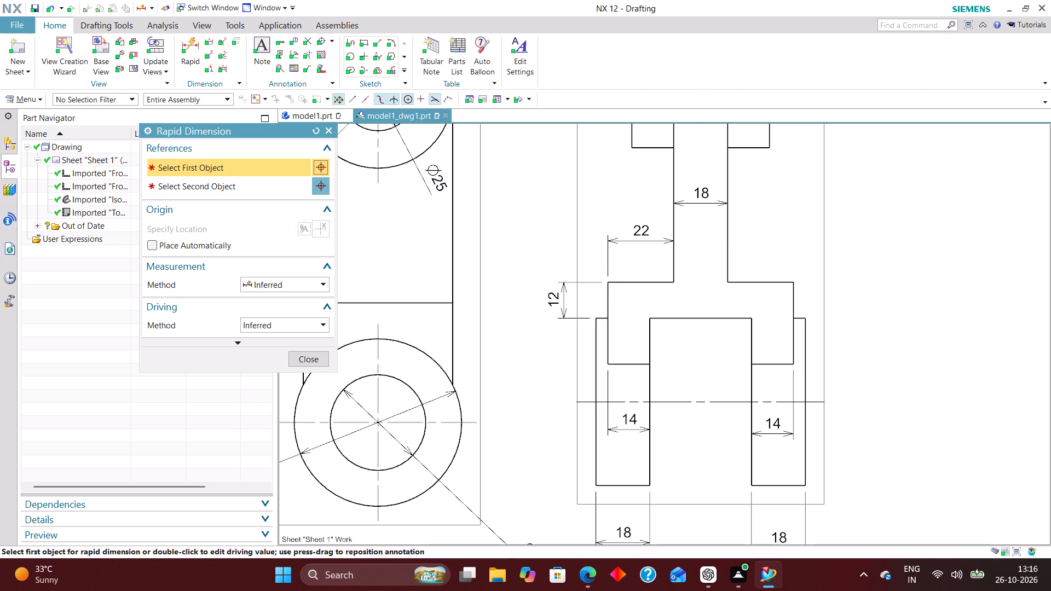
# Add a horizontal Rapid Dimension in the side view from the central web to the right shoulder's outer top corner, placed above the shoulder.
pyautogui.click(727, 281)
pyautogui.click(790, 281)
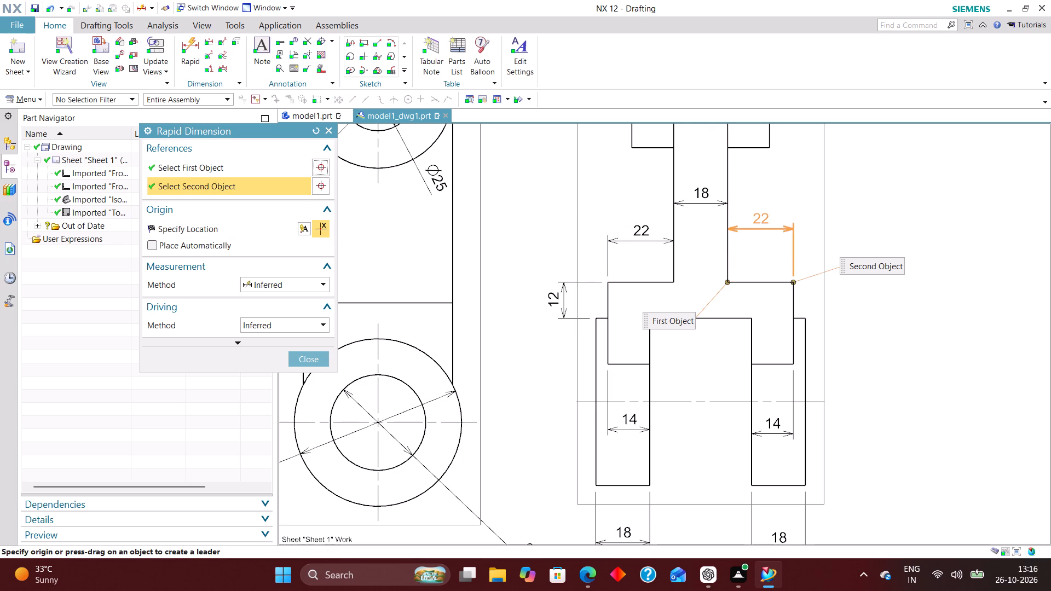
pyautogui.click(760, 194)
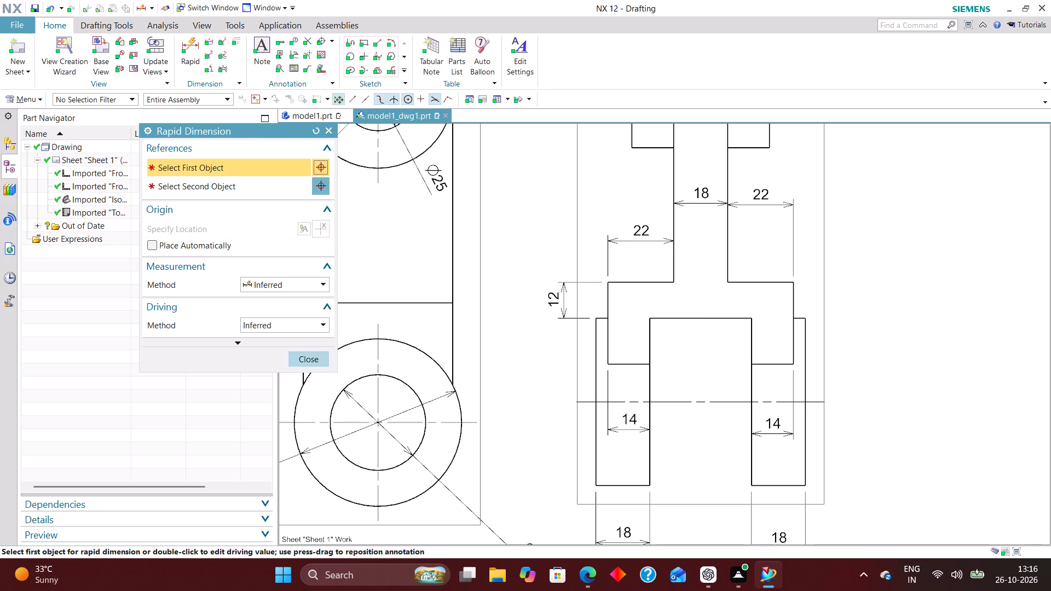
pyautogui.click(306, 360)
# Line up the left and right shoulder-width dimensions in the side view with the central web's width dimension.
pyautogui.moveTo(643, 235); pyautogui.dragTo(649, 198)
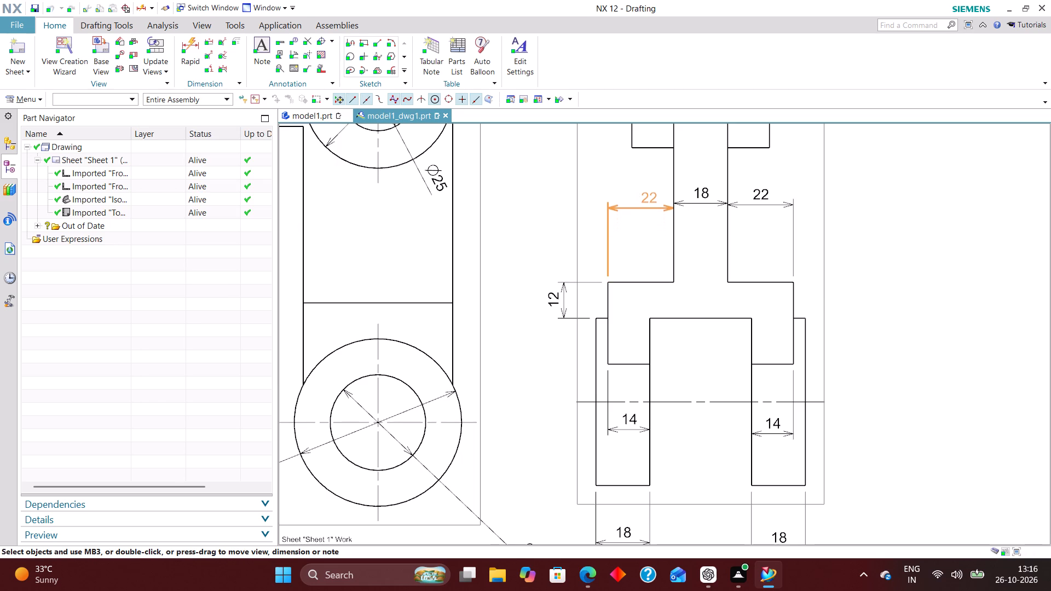
pyautogui.moveTo(649, 198); pyautogui.dragTo(650, 193)
pyautogui.moveTo(765, 203); pyautogui.dragTo(765, 196)
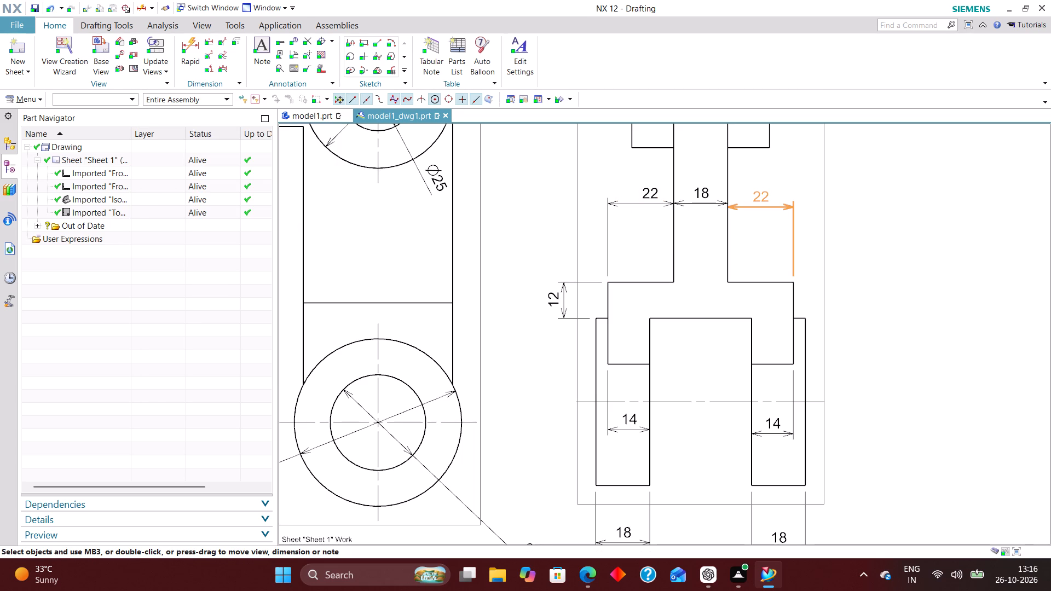
pyautogui.moveTo(765, 196); pyautogui.dragTo(755, 192)
pyautogui.moveTo(755, 192); pyautogui.dragTo(754, 193)
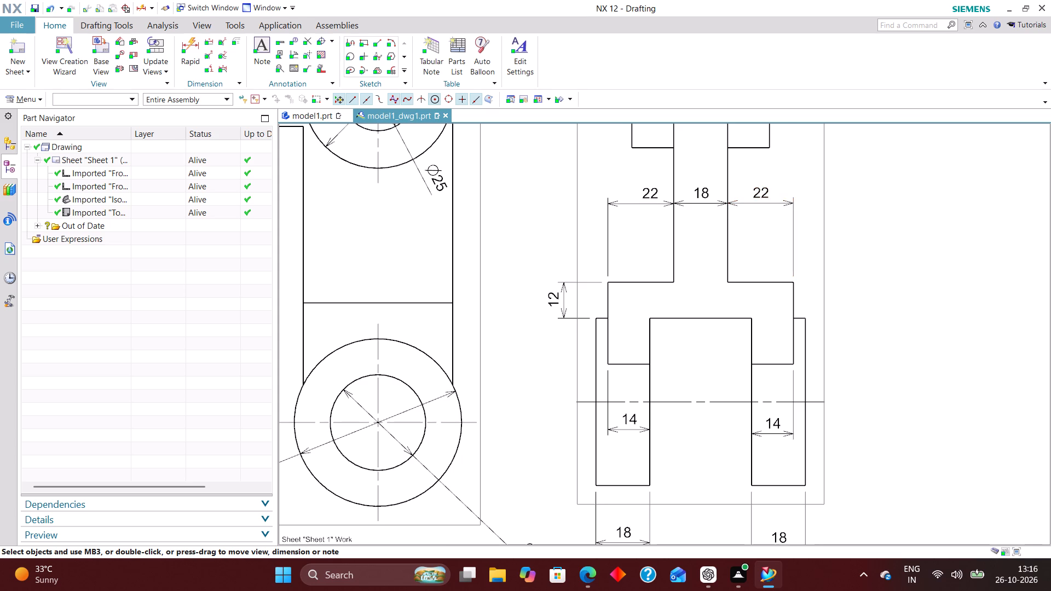
# Move the upper boss's diameter dimension in the side view farther out, beyond the view border.
pyautogui.scroll(-4, 632, 266)
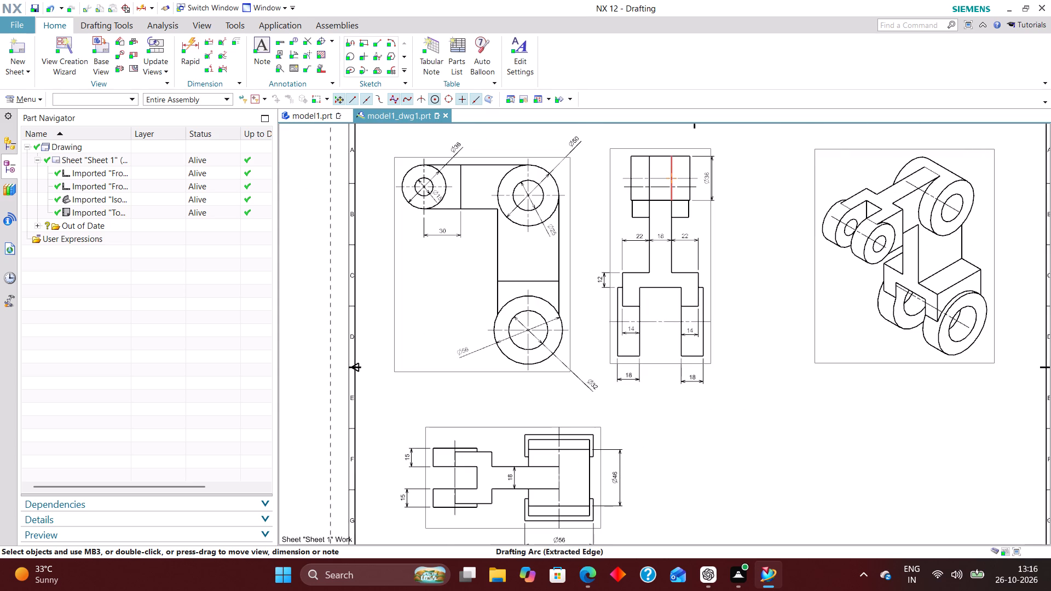
pyautogui.scroll(5, 668, 171)
pyautogui.scroll(-3, 690, 230)
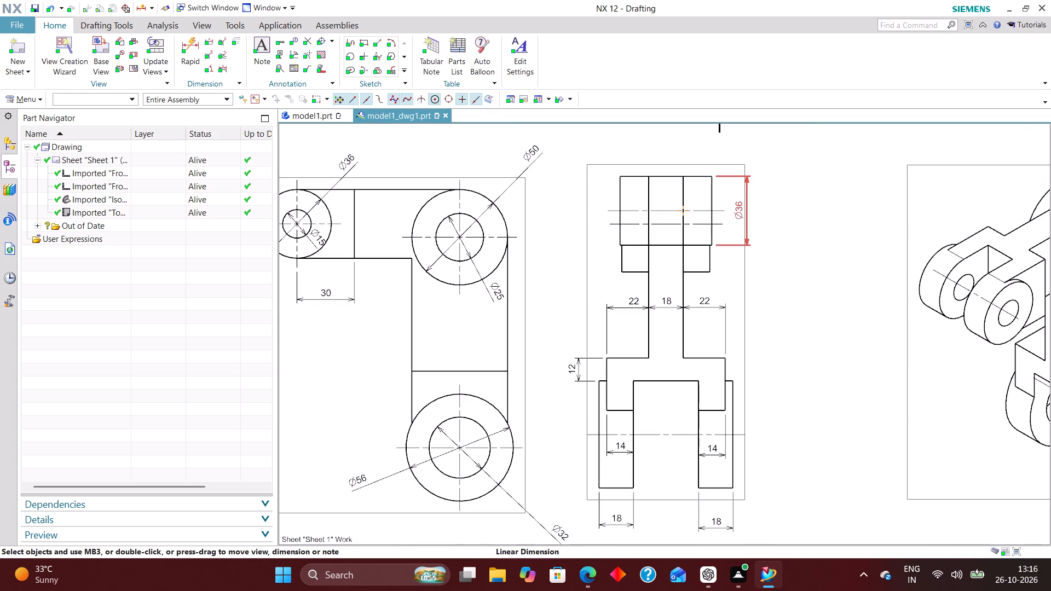
pyautogui.moveTo(746, 215); pyautogui.dragTo(756, 212)
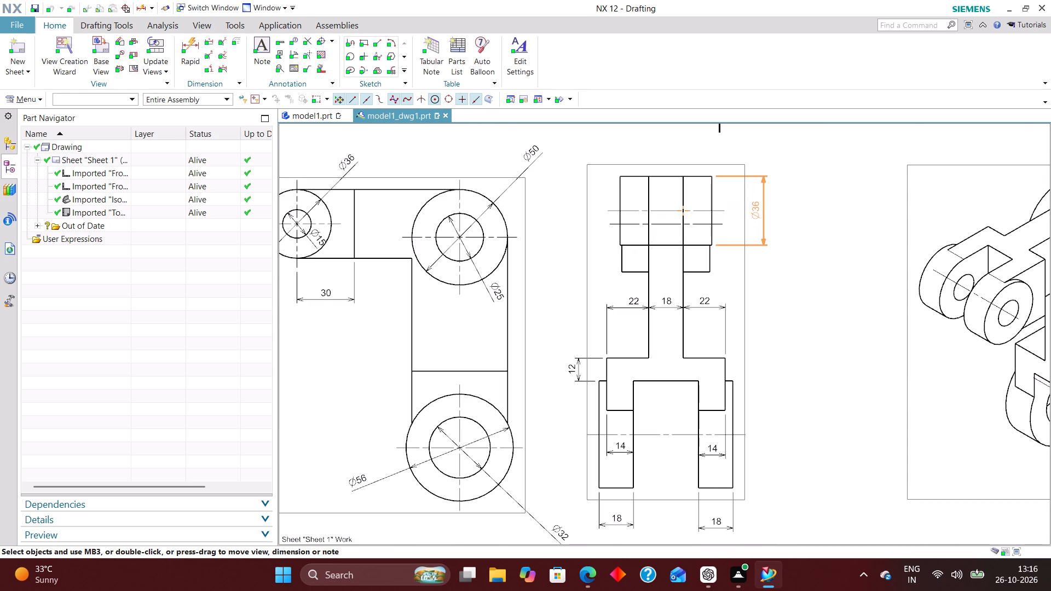
pyautogui.moveTo(756, 212); pyautogui.dragTo(759, 210)
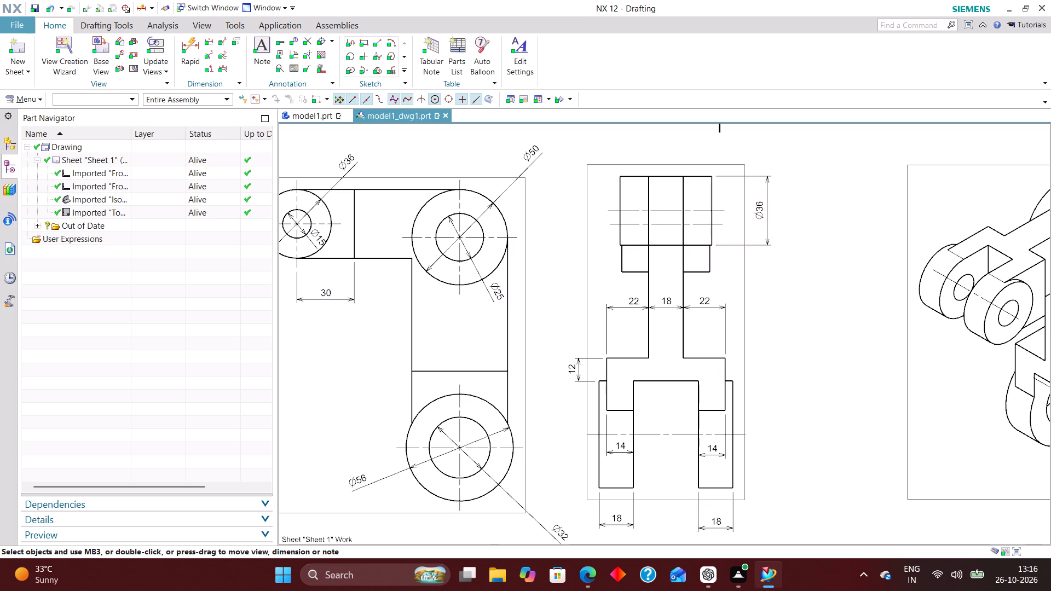
# Shift the side view horizontally a little away from the front view, towards the isometric view.
pyautogui.scroll(-2, 690, 254)
pyautogui.moveTo(787, 246); pyautogui.dragTo(752, 297, button='right')
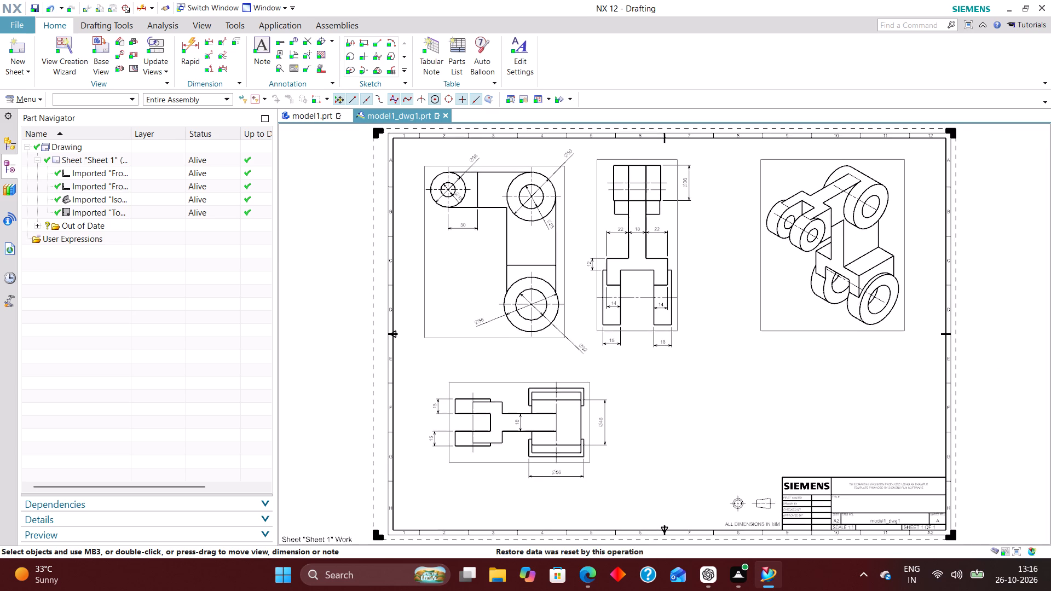
pyautogui.scroll(3, 672, 220)
pyautogui.moveTo(684, 253); pyautogui.dragTo(695, 253)
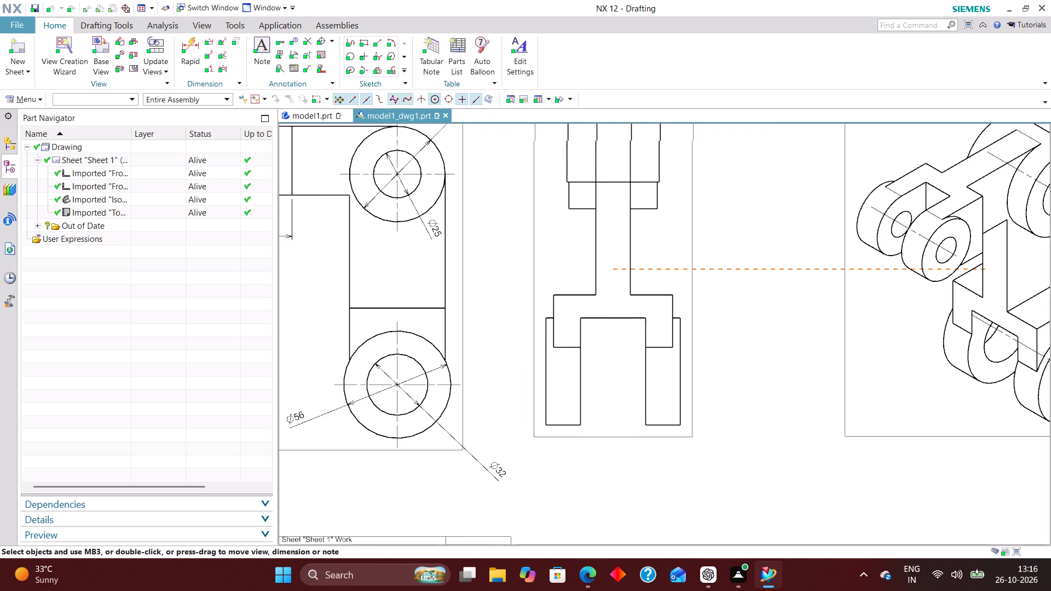
pyautogui.moveTo(695, 253); pyautogui.dragTo(720, 256)
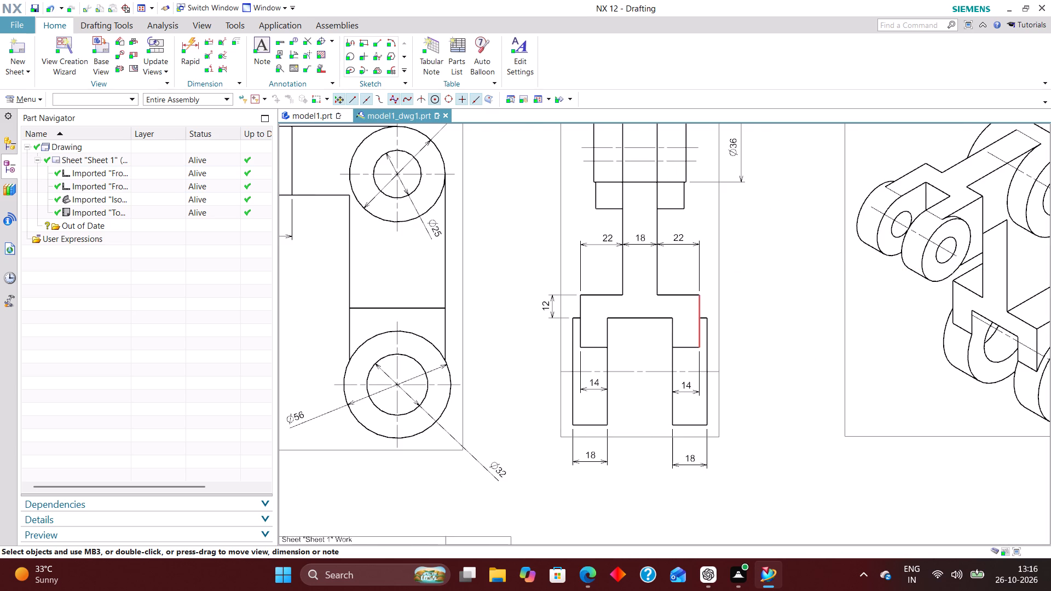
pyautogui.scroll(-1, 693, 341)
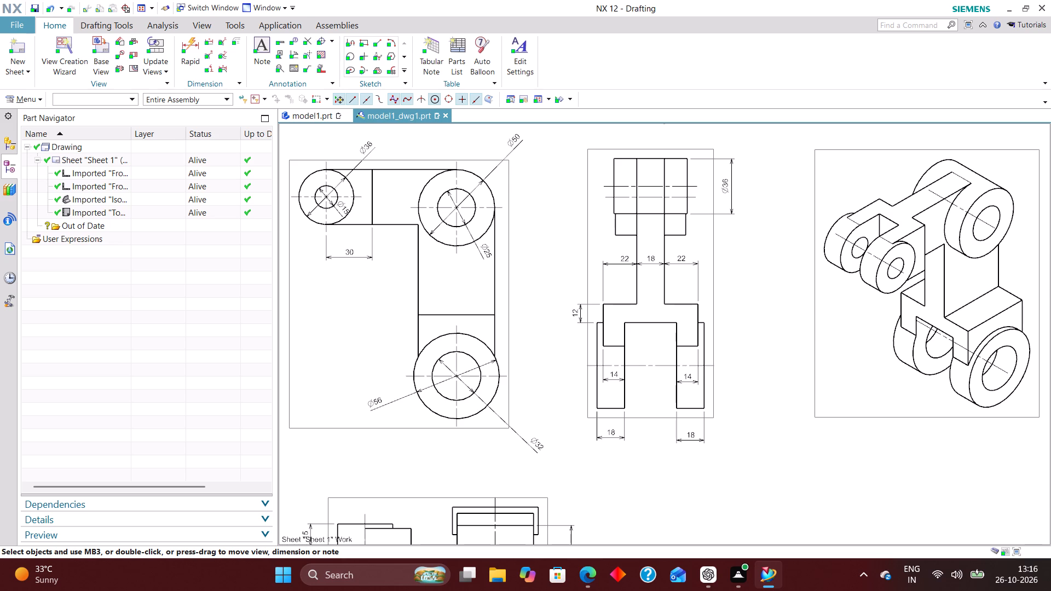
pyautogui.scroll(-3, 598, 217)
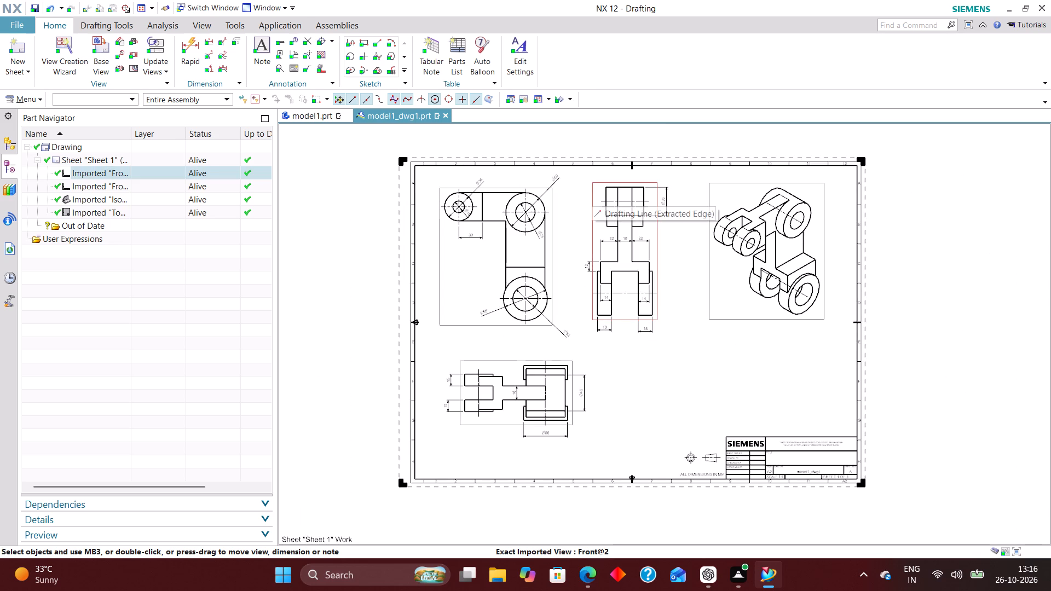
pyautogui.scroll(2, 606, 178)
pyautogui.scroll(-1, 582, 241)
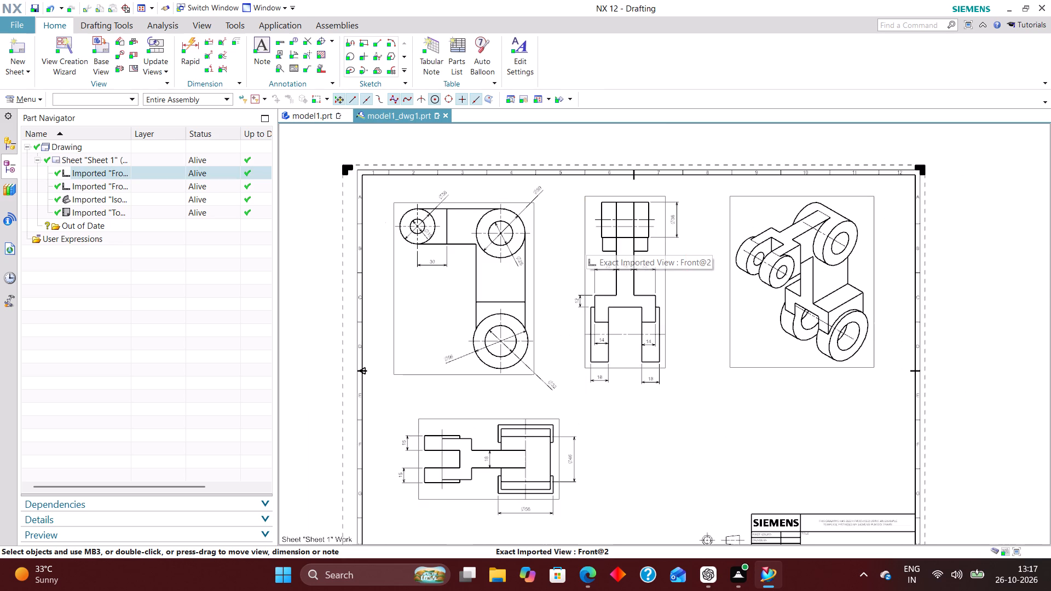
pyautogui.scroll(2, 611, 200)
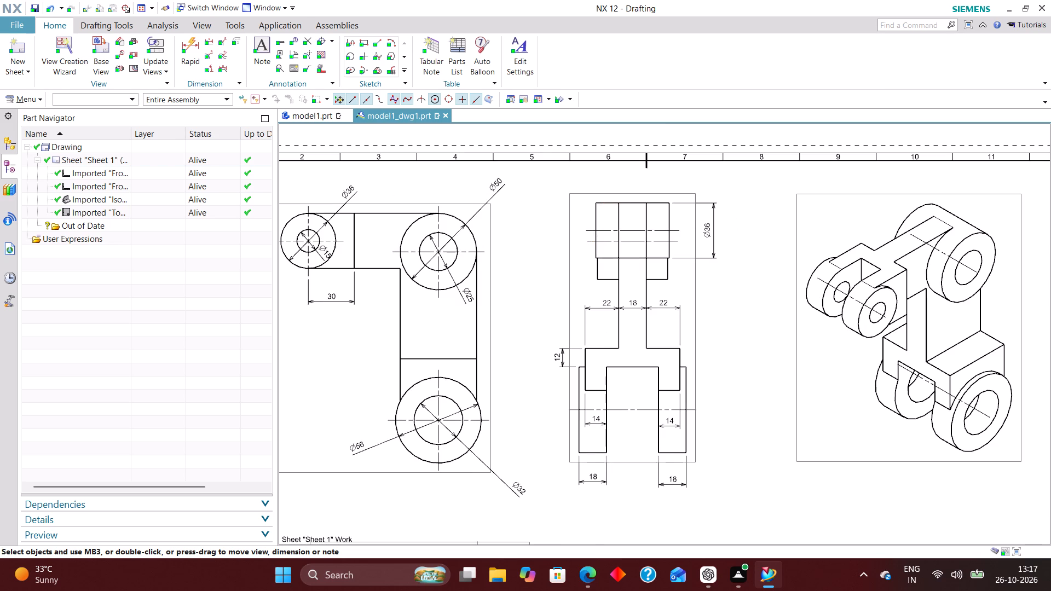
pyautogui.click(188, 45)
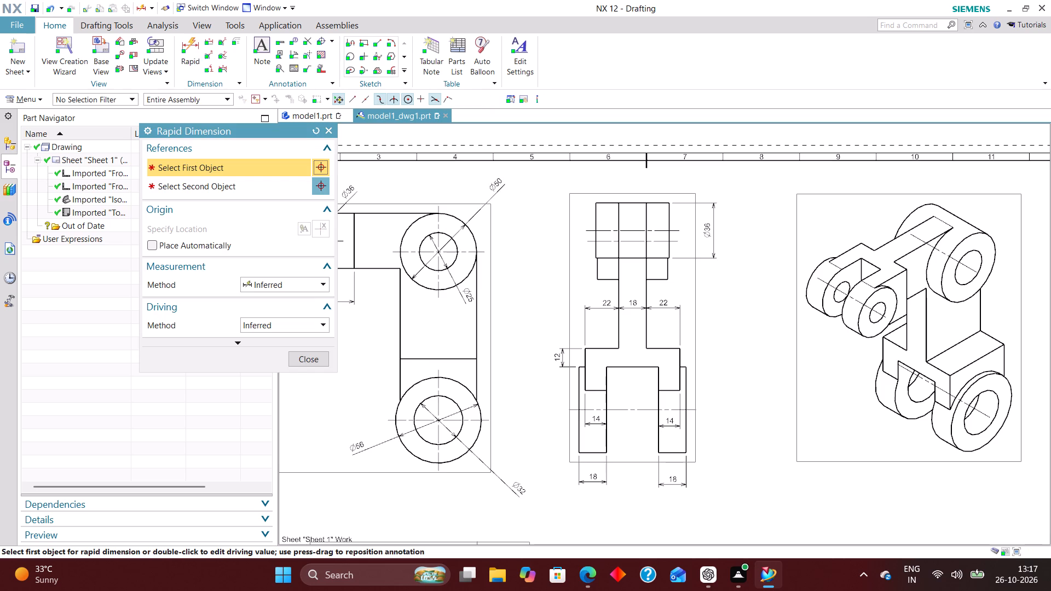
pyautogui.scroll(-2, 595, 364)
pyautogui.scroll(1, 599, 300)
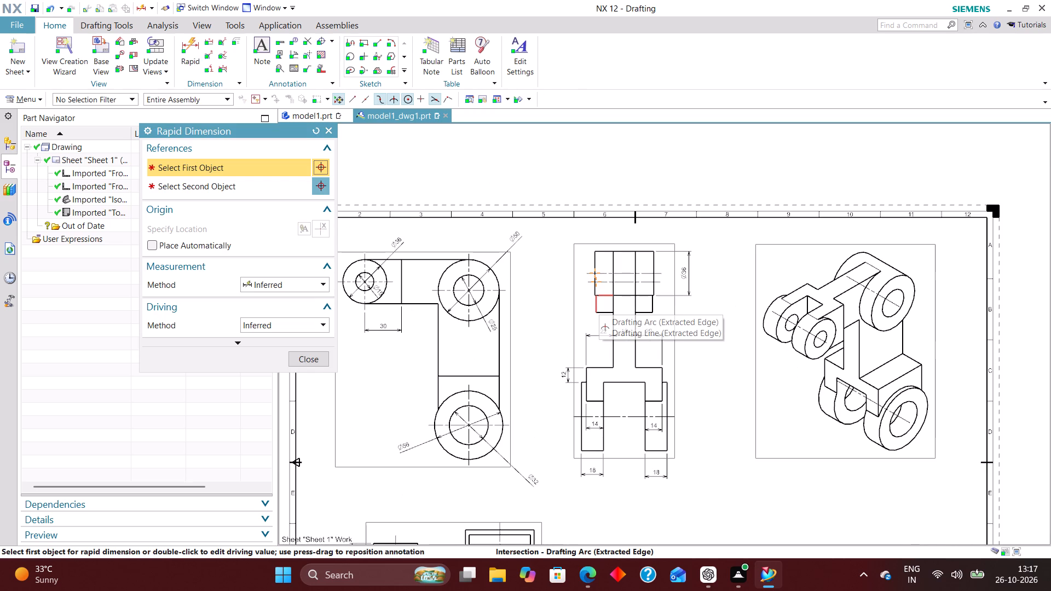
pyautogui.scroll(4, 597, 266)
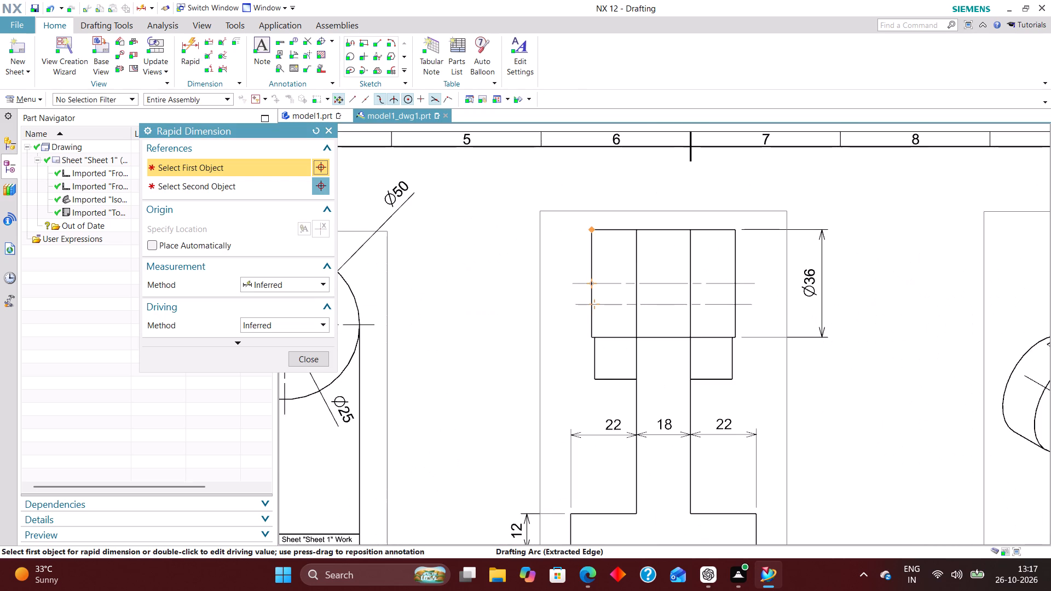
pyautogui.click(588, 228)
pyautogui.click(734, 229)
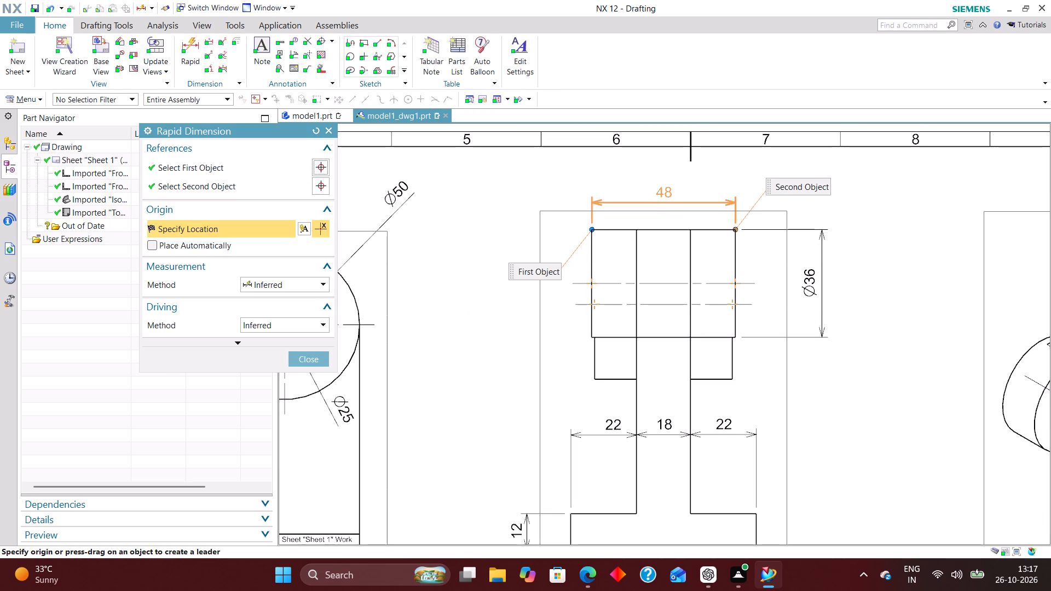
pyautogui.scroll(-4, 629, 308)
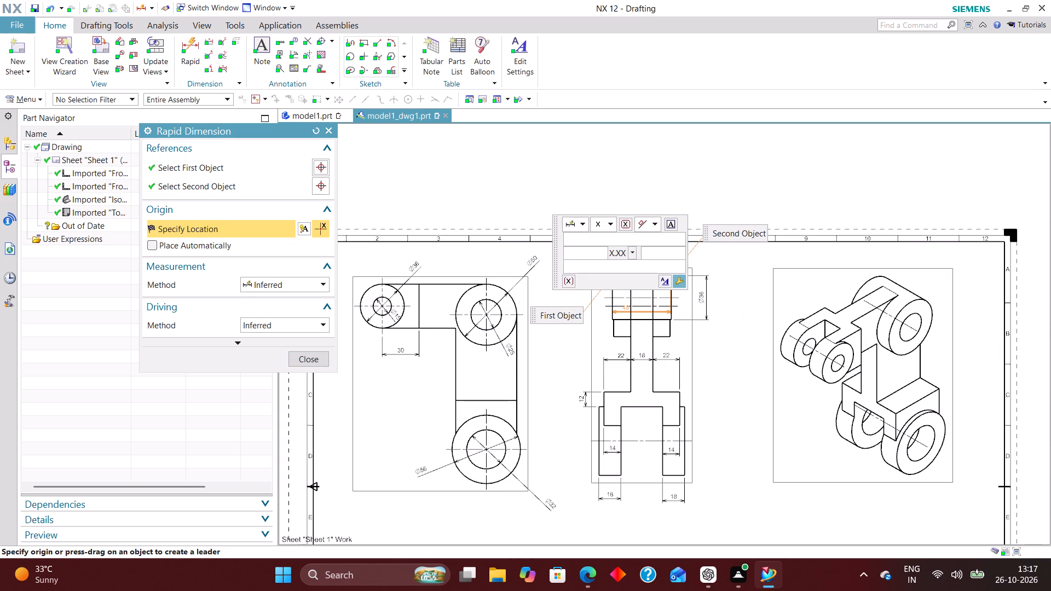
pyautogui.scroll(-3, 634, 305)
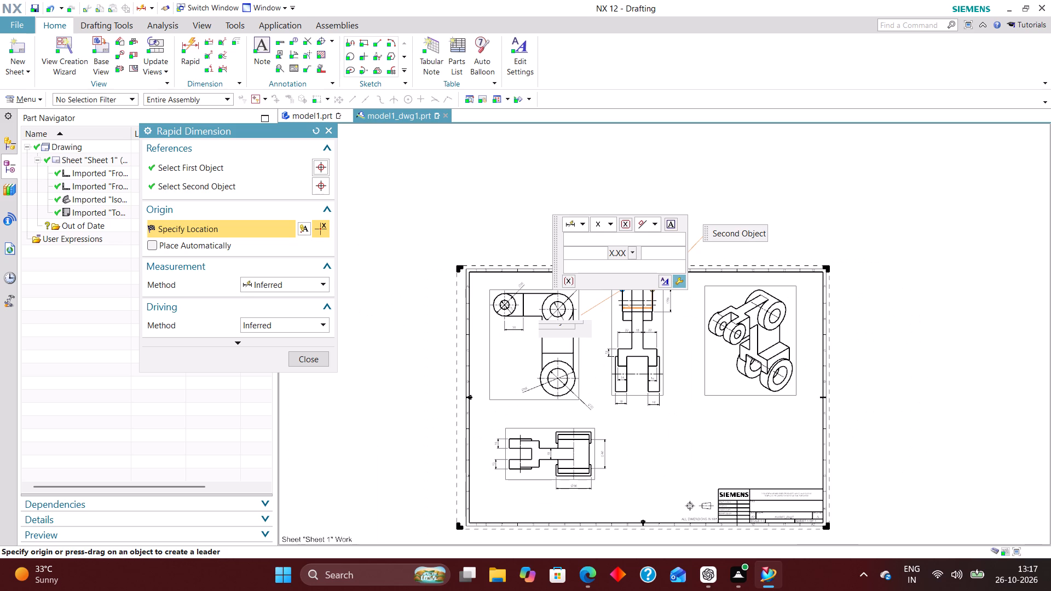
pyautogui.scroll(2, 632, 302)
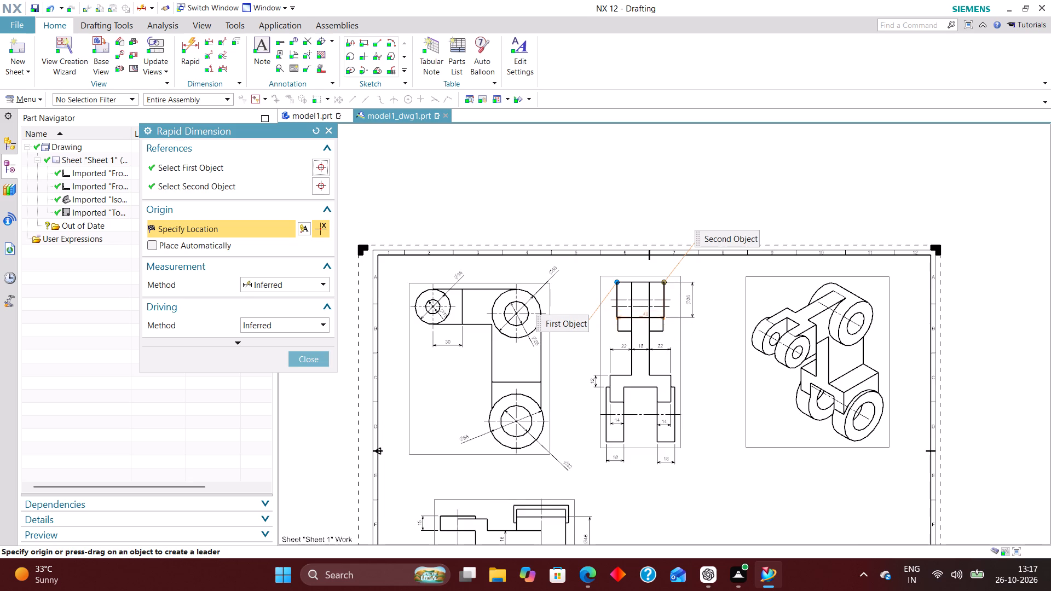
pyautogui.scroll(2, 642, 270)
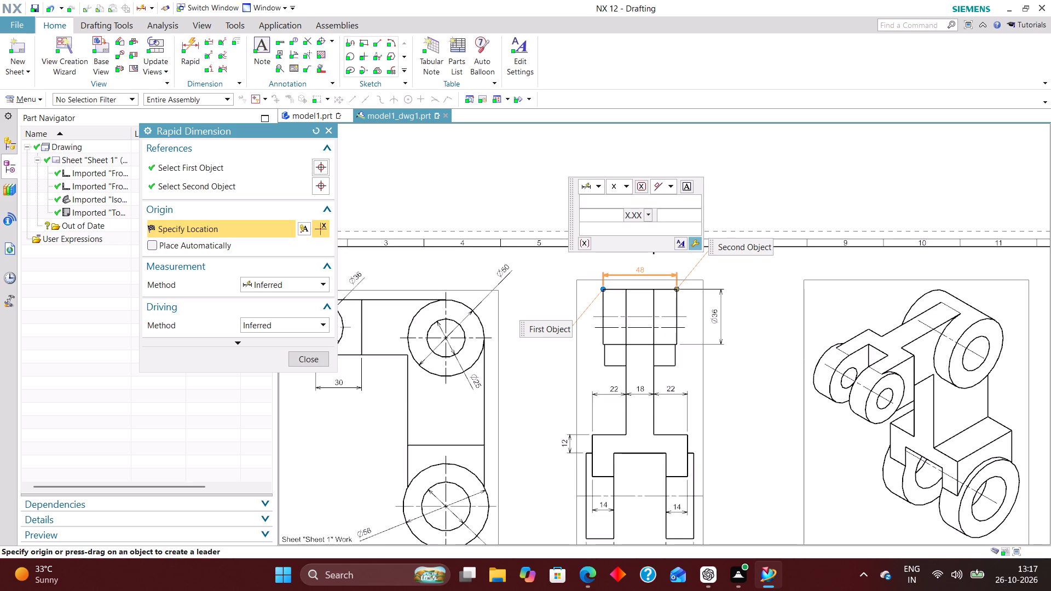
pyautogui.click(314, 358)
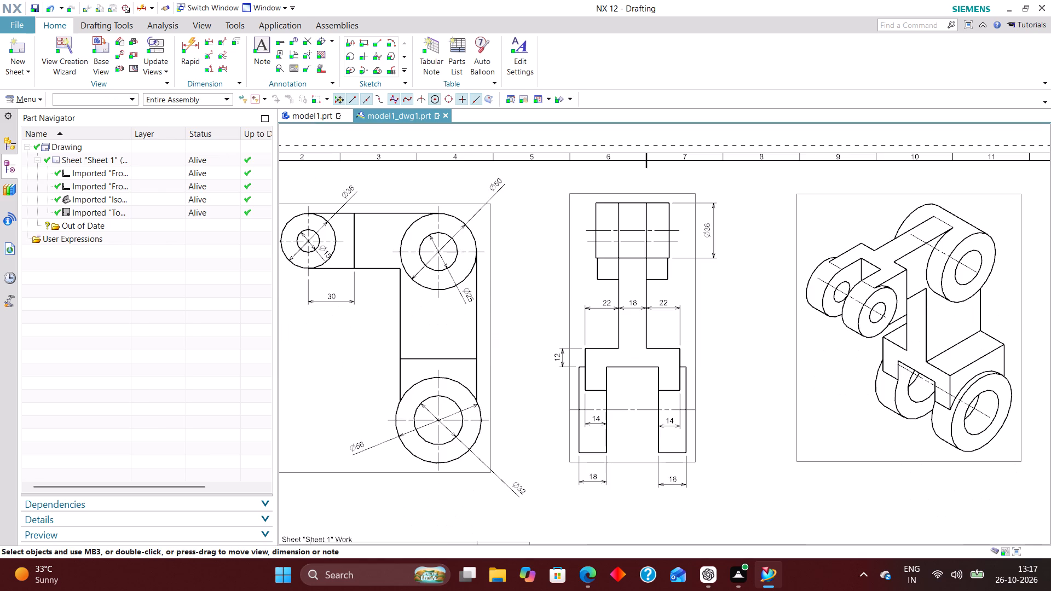
# Add a horizontal Rapid Dimension between the outer bottom corners of the block beneath the upper boss in the side view, placed just below it.
pyautogui.click(189, 48)
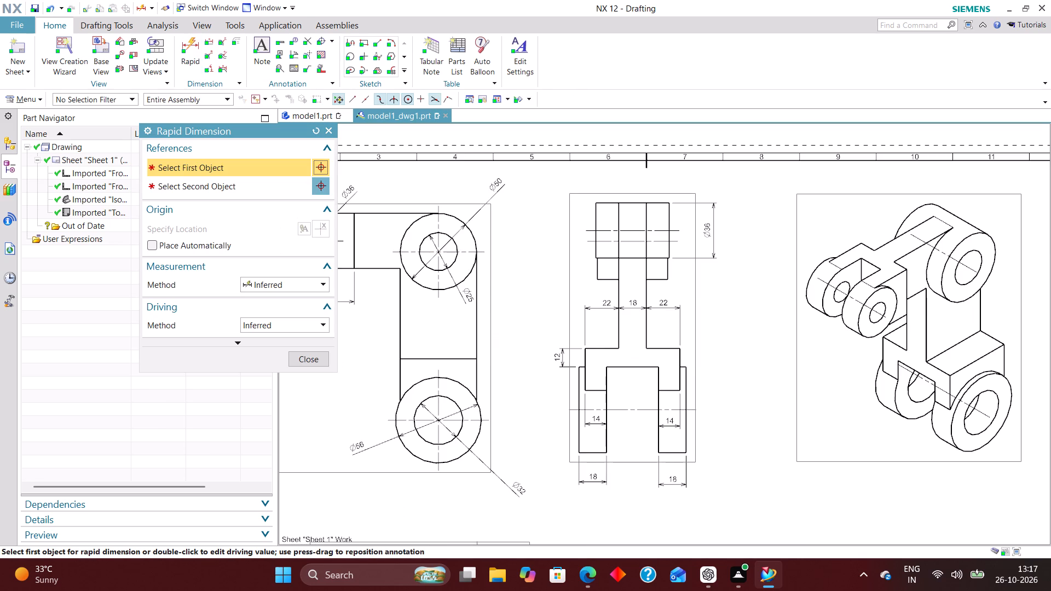
pyautogui.scroll(3, 597, 279)
pyautogui.click(596, 279)
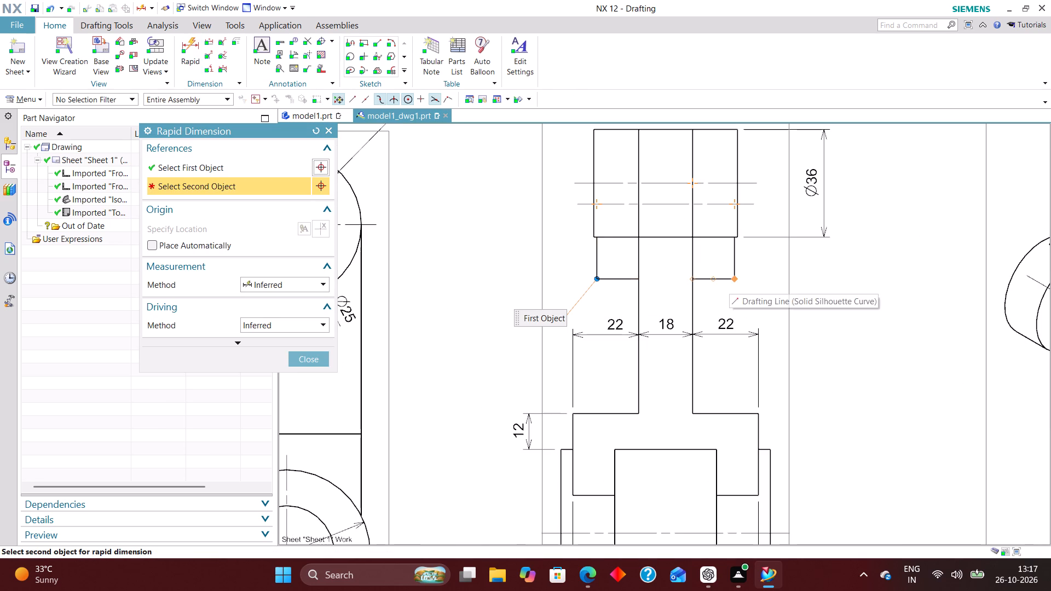
pyautogui.click(735, 278)
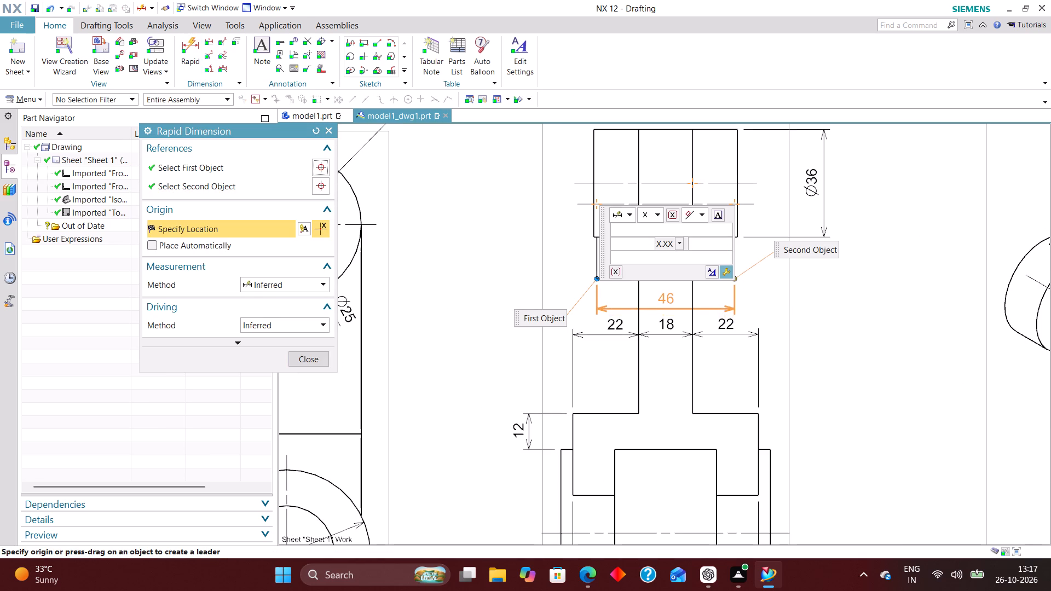
pyautogui.click(668, 279)
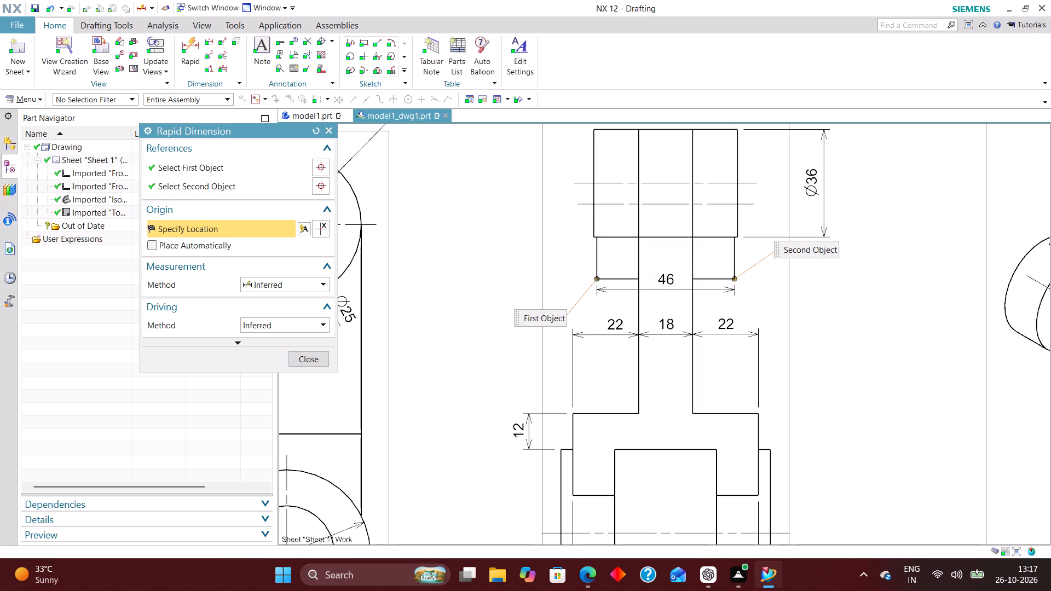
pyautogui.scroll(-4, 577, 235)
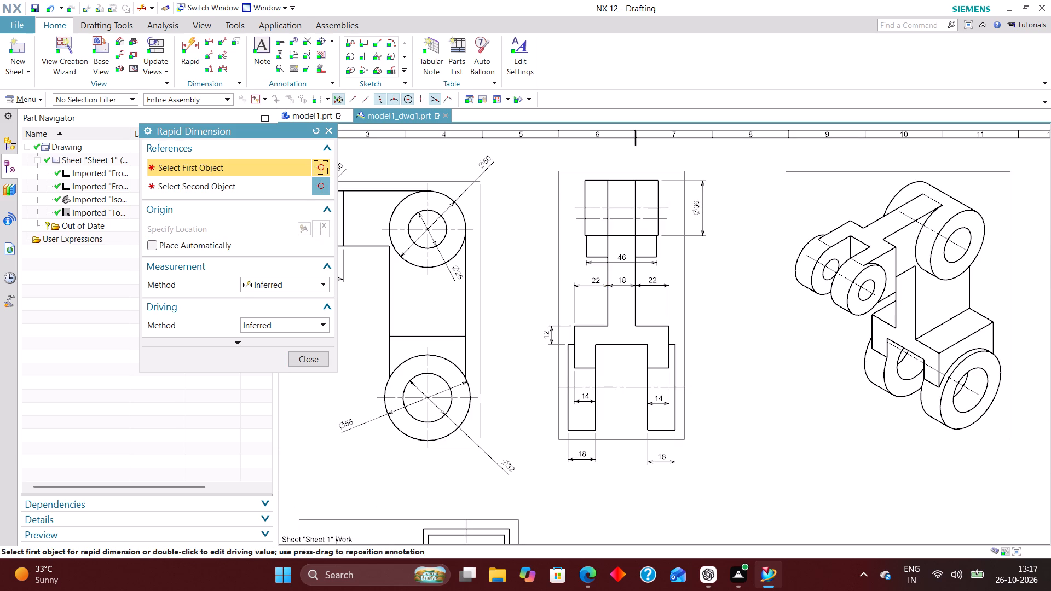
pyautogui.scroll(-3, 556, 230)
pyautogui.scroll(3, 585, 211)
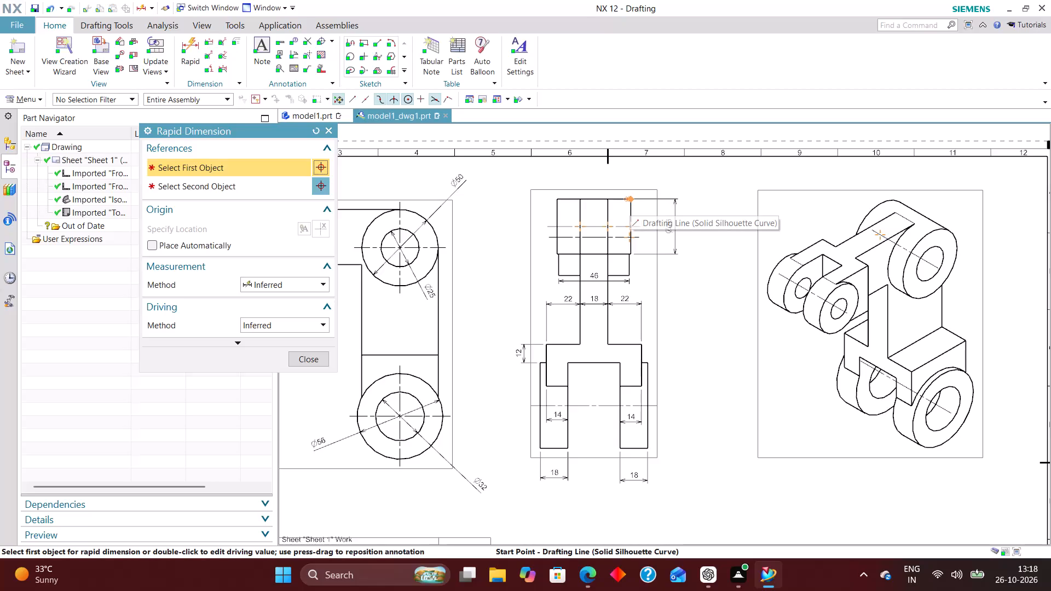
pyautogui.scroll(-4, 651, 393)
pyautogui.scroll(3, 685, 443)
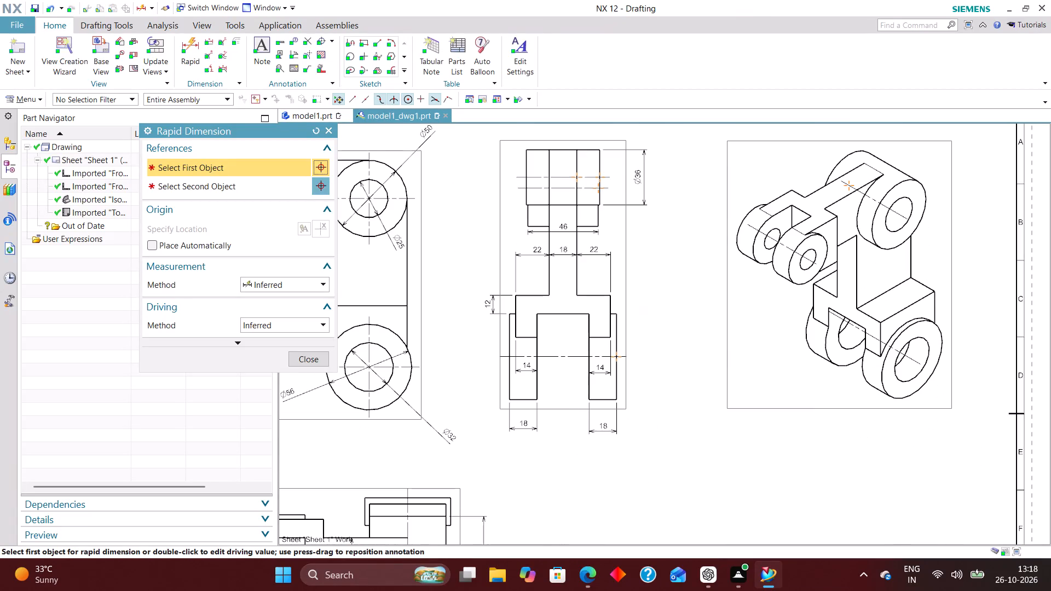
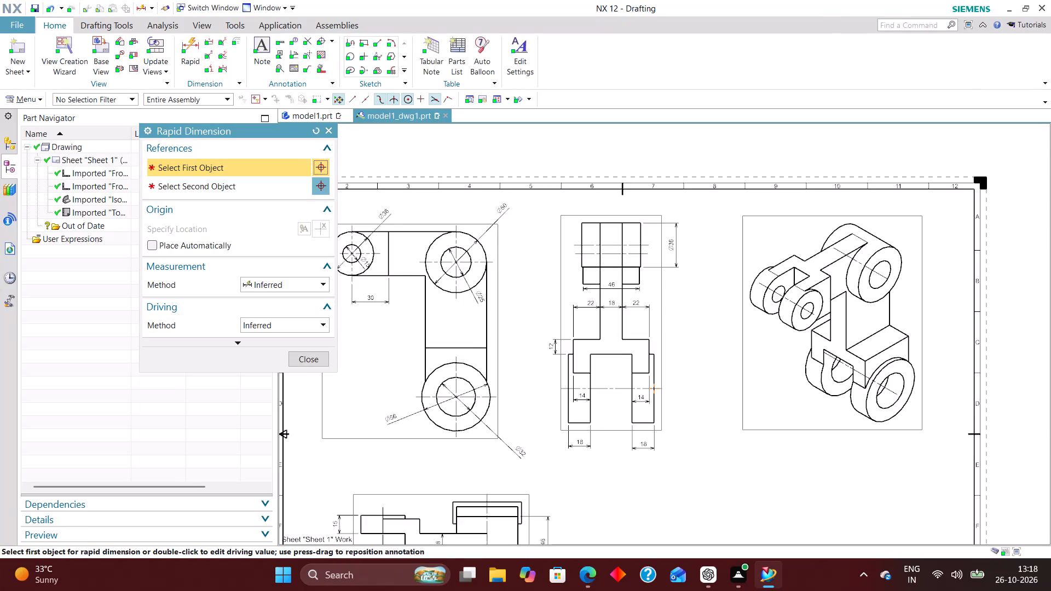
# Add a horizontal Rapid Dimension across the vertical arm's width in the front view, placed just above the line over the lower boss.
pyautogui.scroll(2, 640, 352)
pyautogui.scroll(-3, 644, 332)
pyautogui.scroll(3, 625, 289)
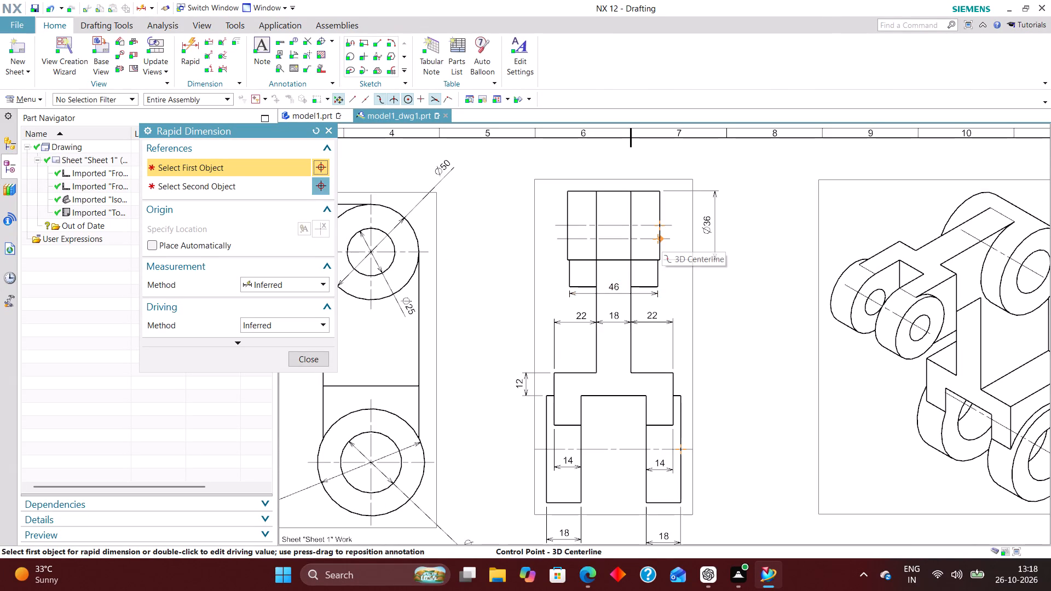
pyautogui.scroll(-5, 599, 221)
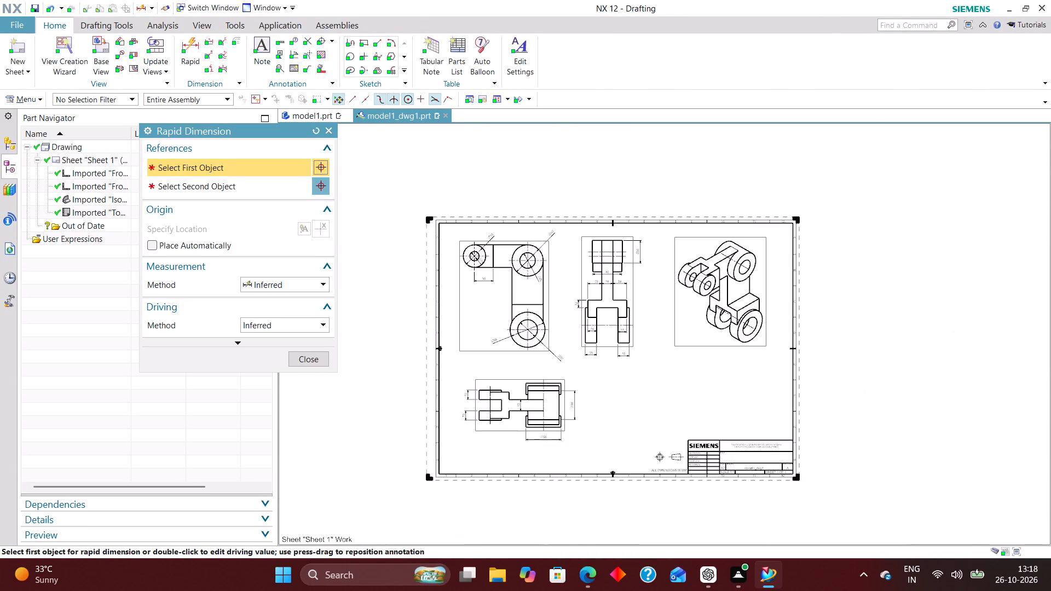
pyautogui.scroll(2, 543, 421)
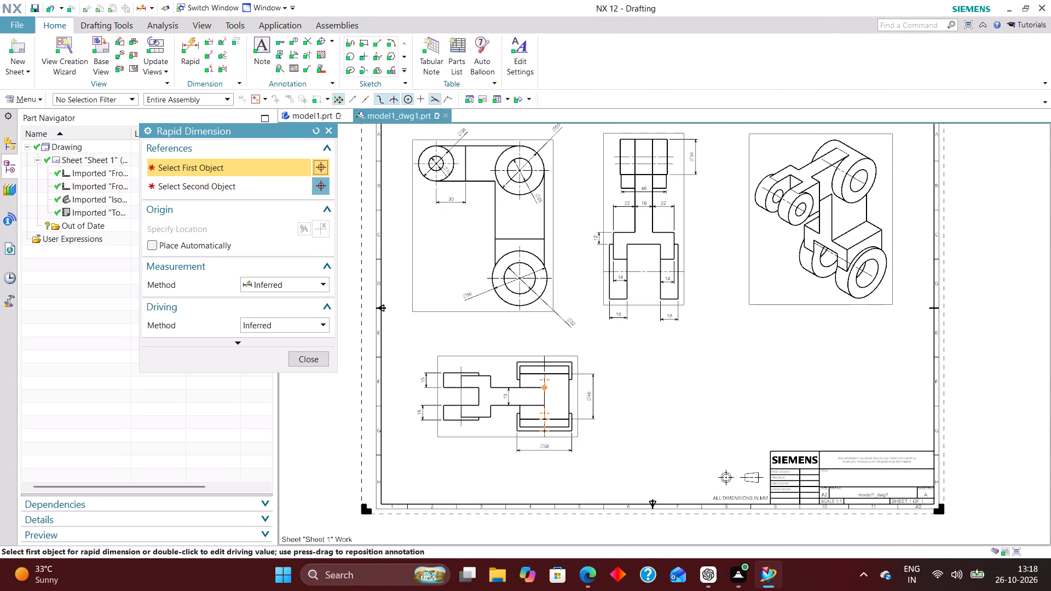
pyautogui.scroll(5, 503, 225)
pyautogui.scroll(-3, 534, 345)
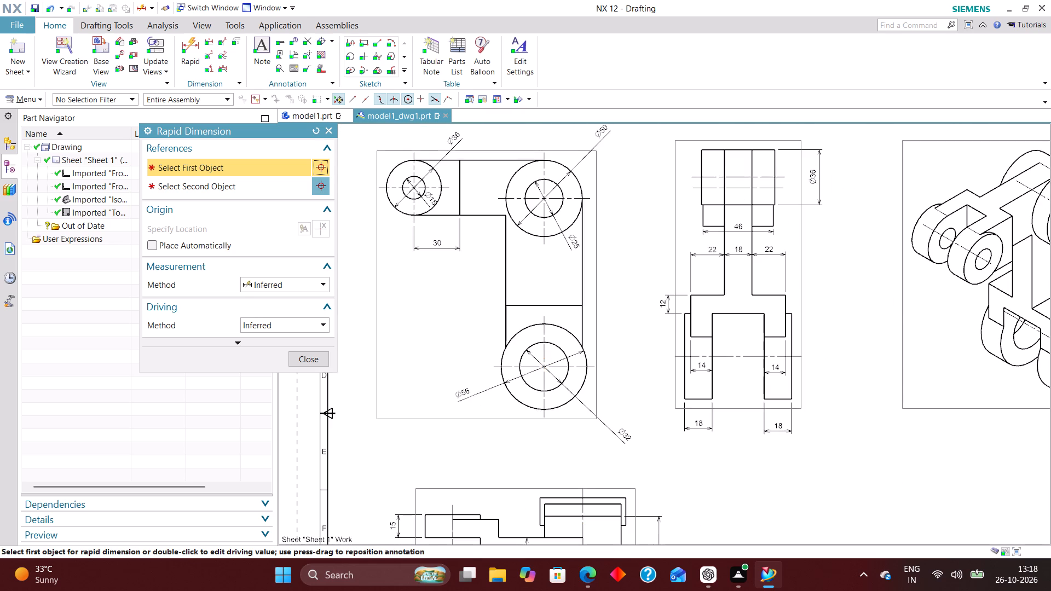
pyautogui.scroll(2, 498, 306)
pyautogui.click(510, 304)
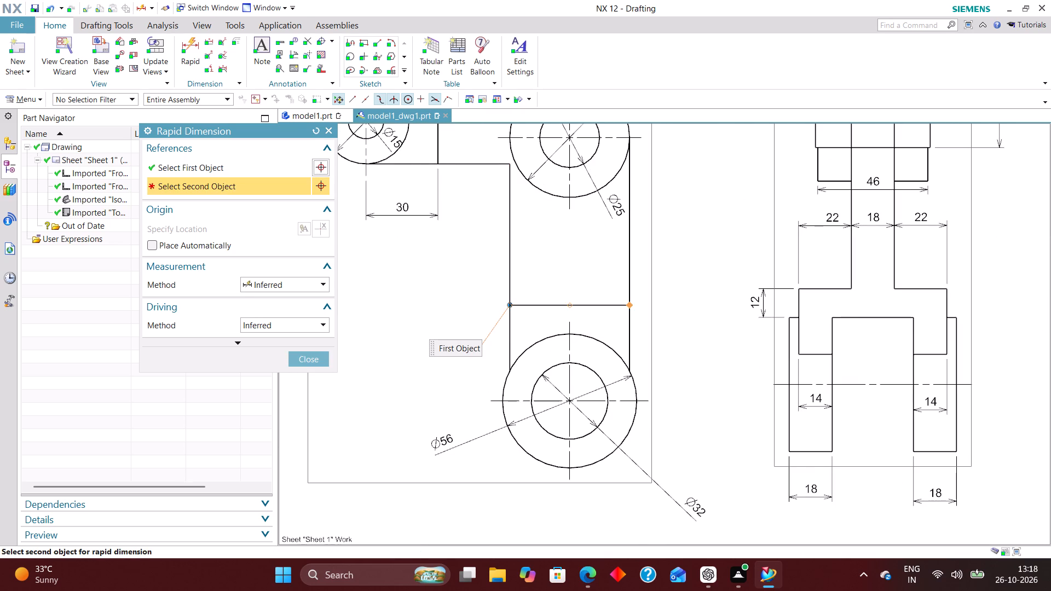
pyautogui.click(630, 305)
pyautogui.click(568, 248)
# Add a vertical Rapid Dimension for the horizontal arm's height in the front view, placed inside the arm between the two upper bosses.
pyautogui.scroll(-1, 533, 266)
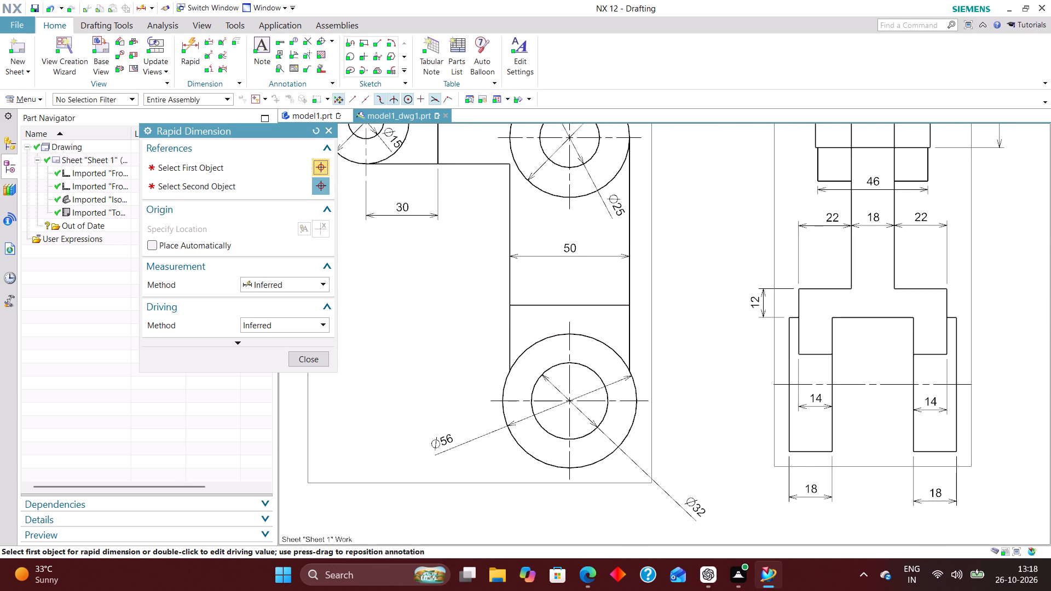
pyautogui.scroll(-2, 533, 268)
pyautogui.scroll(-2, 555, 322)
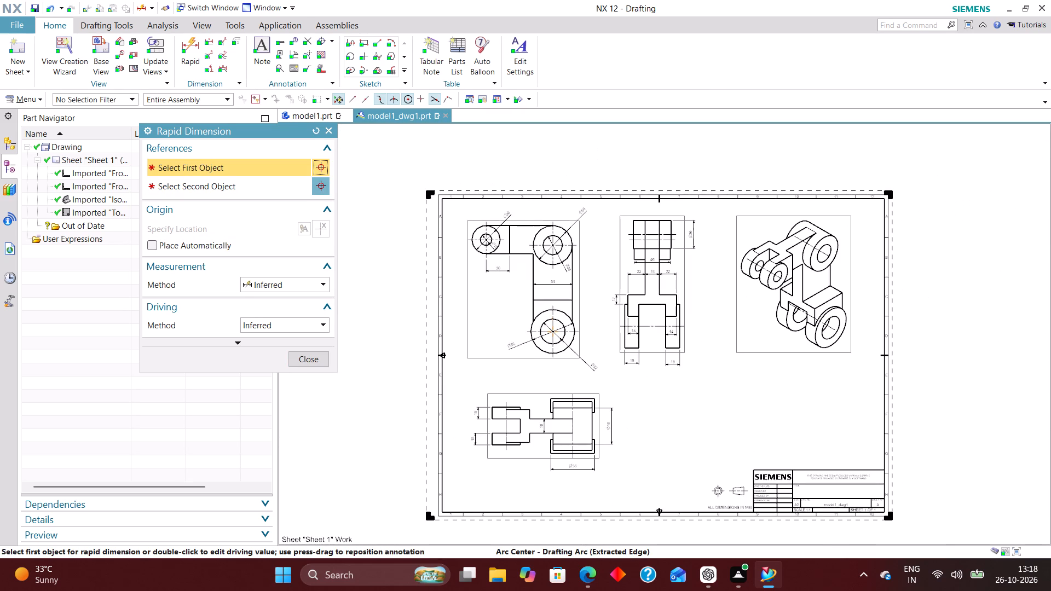
pyautogui.scroll(4, 494, 250)
pyautogui.scroll(-2, 499, 248)
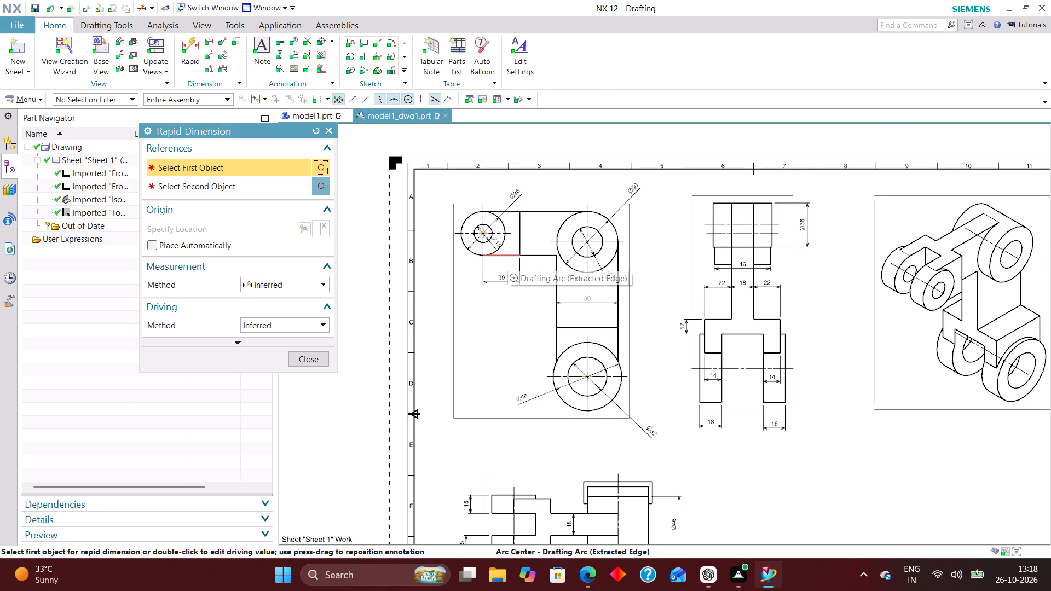
pyautogui.scroll(3, 488, 266)
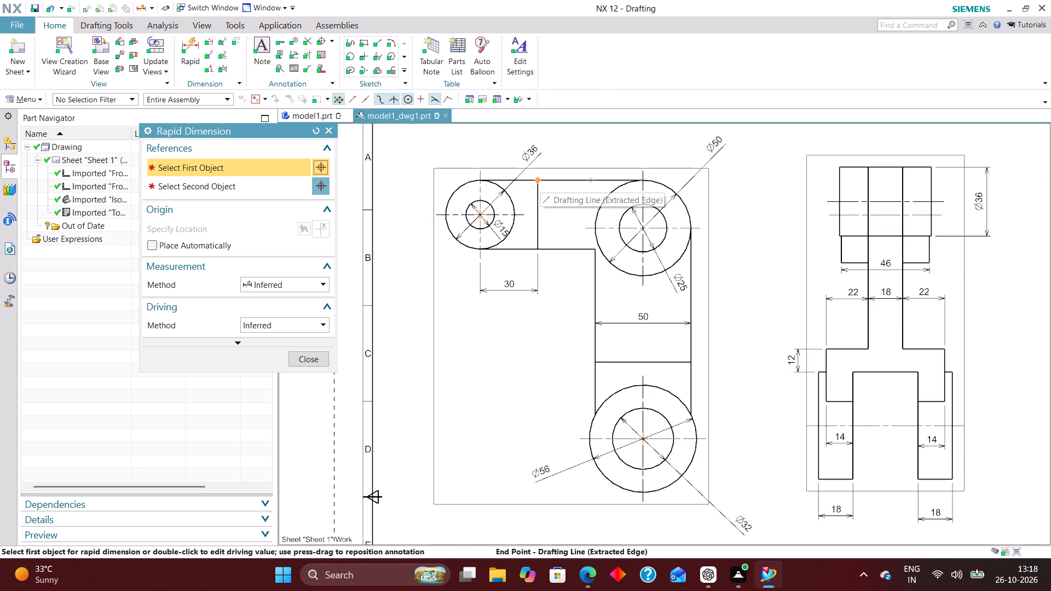
pyautogui.click(540, 178)
pyautogui.click(539, 248)
pyautogui.click(560, 215)
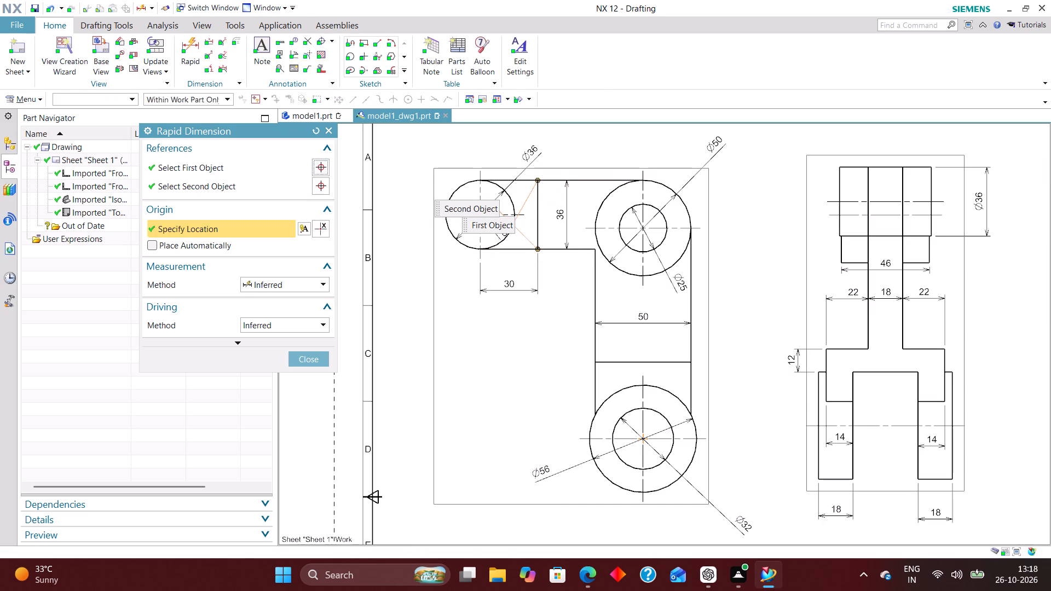
# Add a horizontal Rapid Dimension between the fork's hole centreline and the large boss's centreline in the top view, placed below the boss diameter dimension.
pyautogui.scroll(-5, 556, 195)
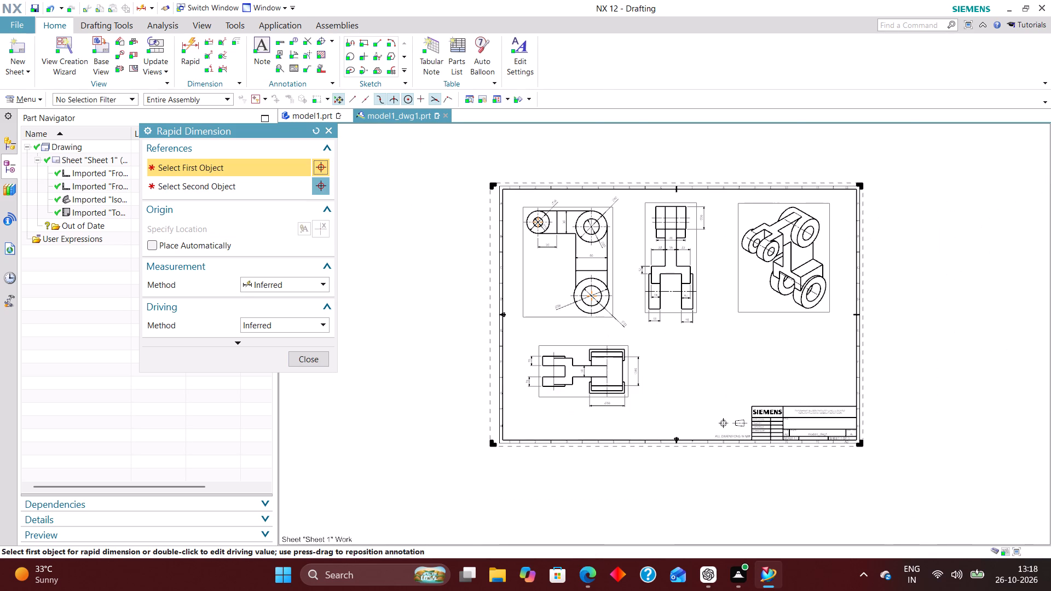
pyautogui.scroll(2, 802, 285)
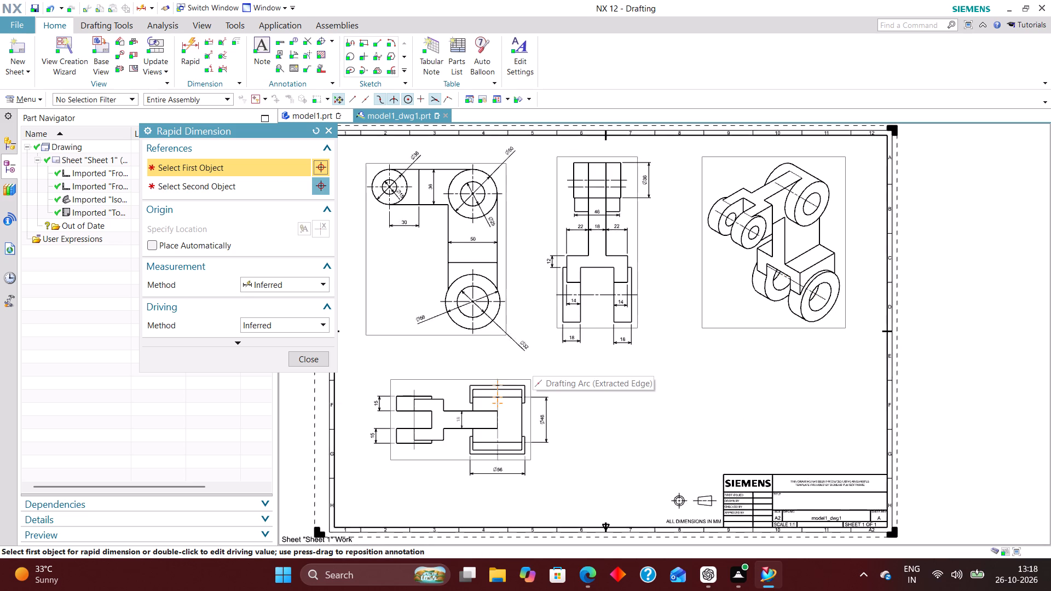
pyautogui.scroll(-1, 568, 353)
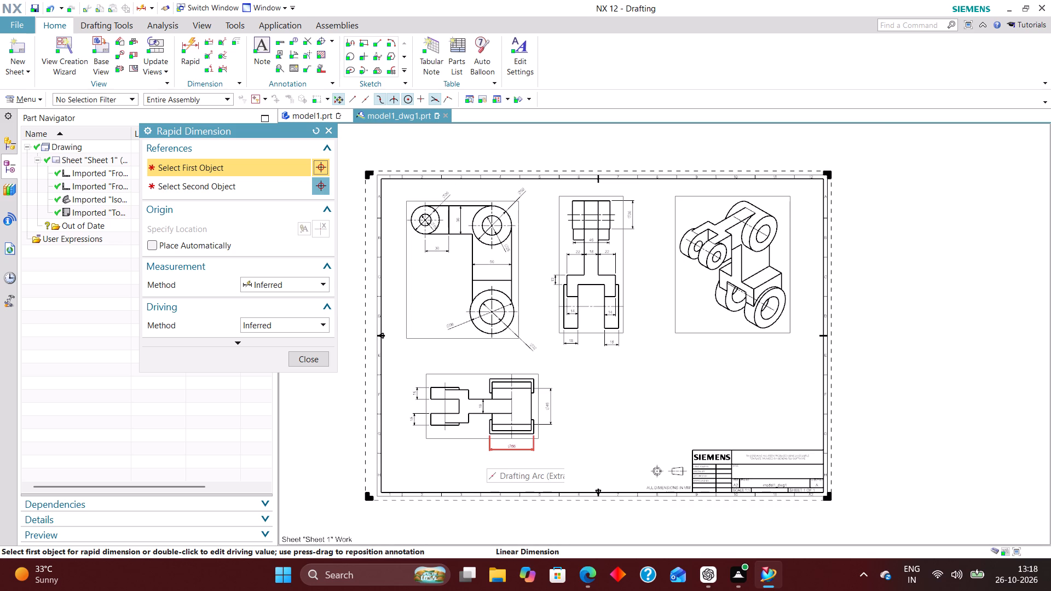
pyautogui.scroll(4, 556, 430)
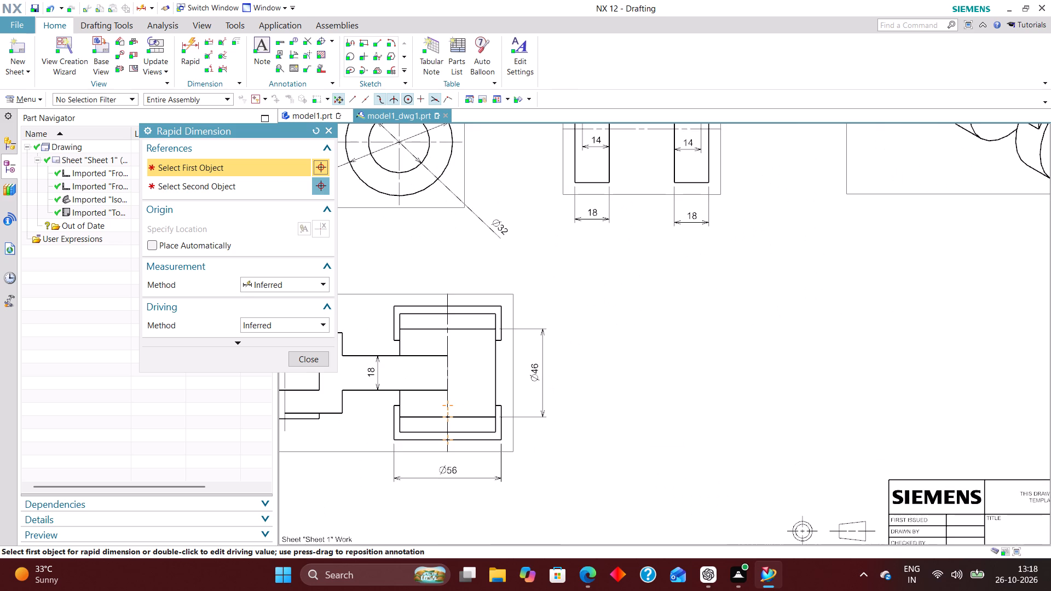
pyautogui.scroll(-3, 643, 372)
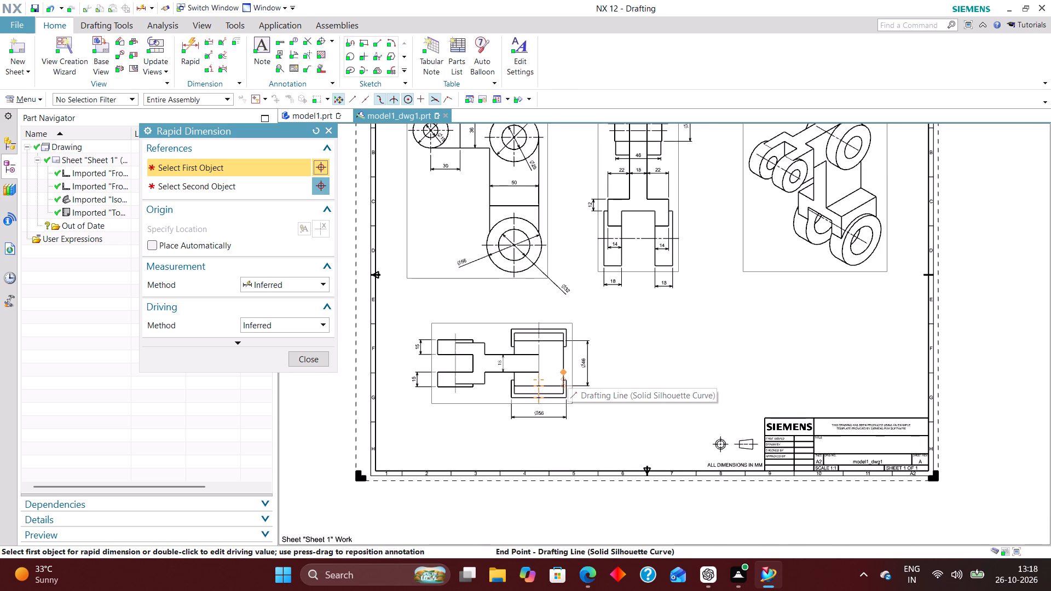
pyautogui.scroll(-2, 522, 370)
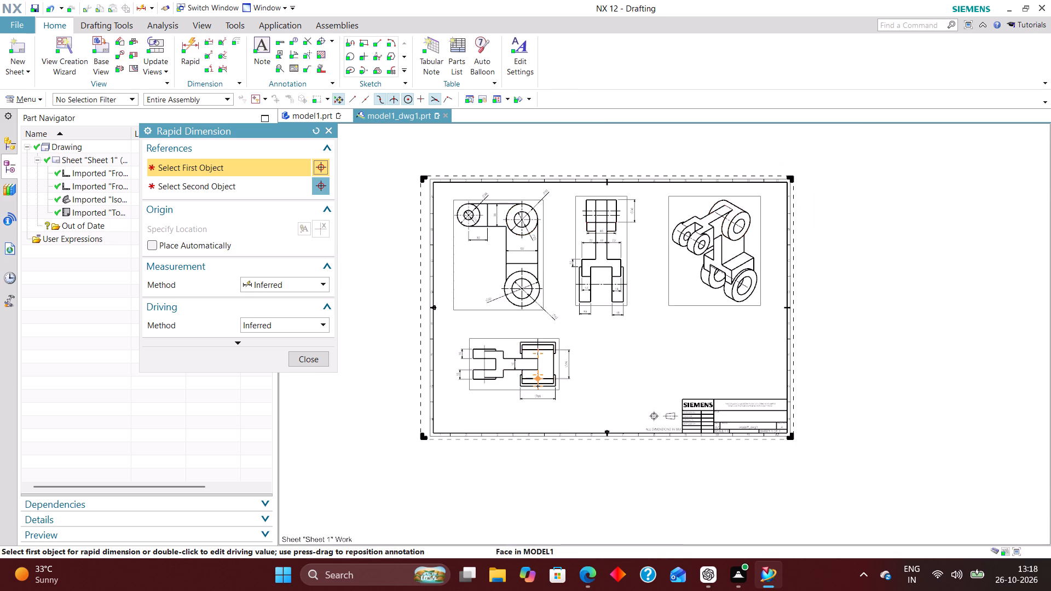
pyautogui.scroll(3, 507, 394)
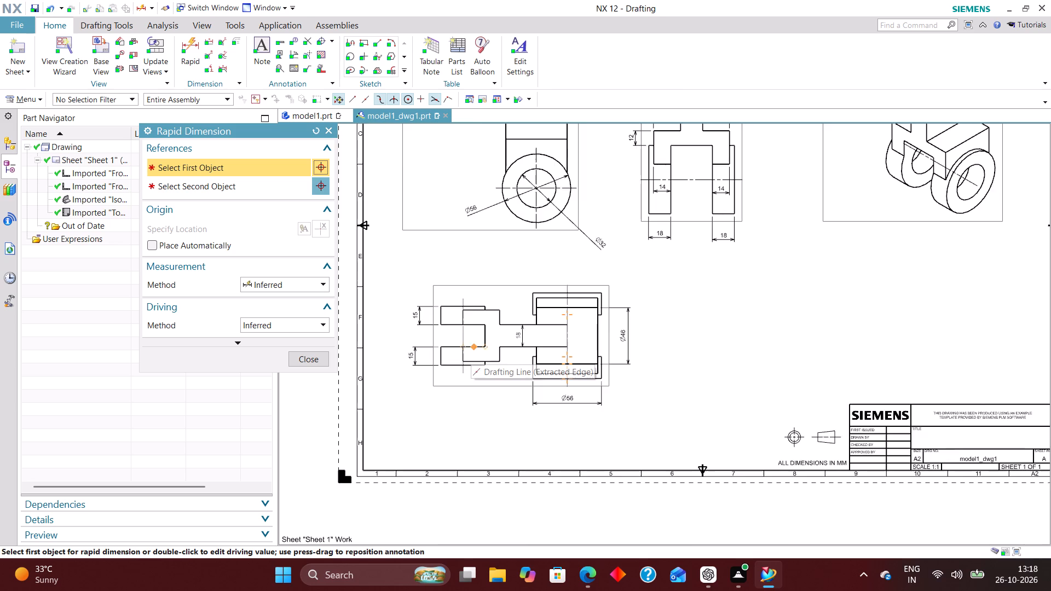
pyautogui.scroll(2, 471, 350)
pyautogui.click(461, 340)
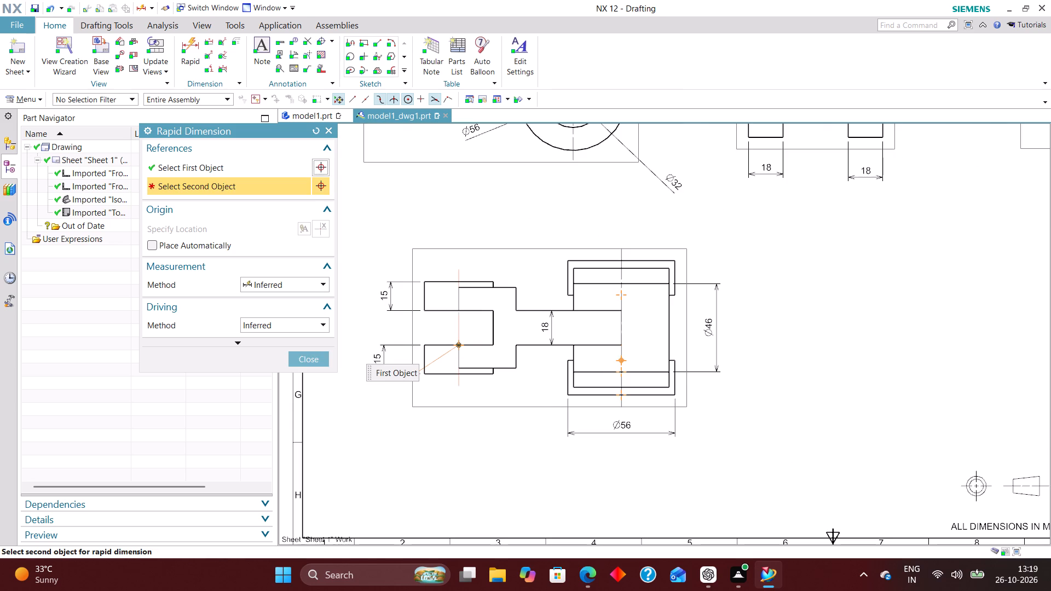
pyautogui.click(621, 358)
pyautogui.click(549, 490)
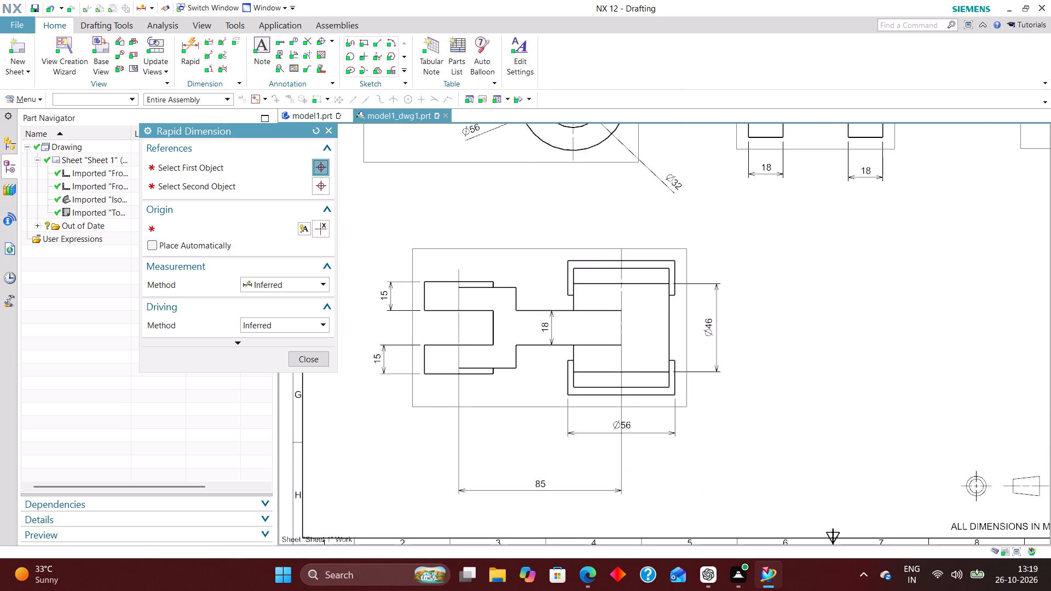
# Add a vertical Rapid Dimension between the lower boss and the larger upper boss centre levels in the front view, placed outside the border facing the side view.
pyautogui.scroll(-4, 536, 398)
pyautogui.scroll(2, 582, 254)
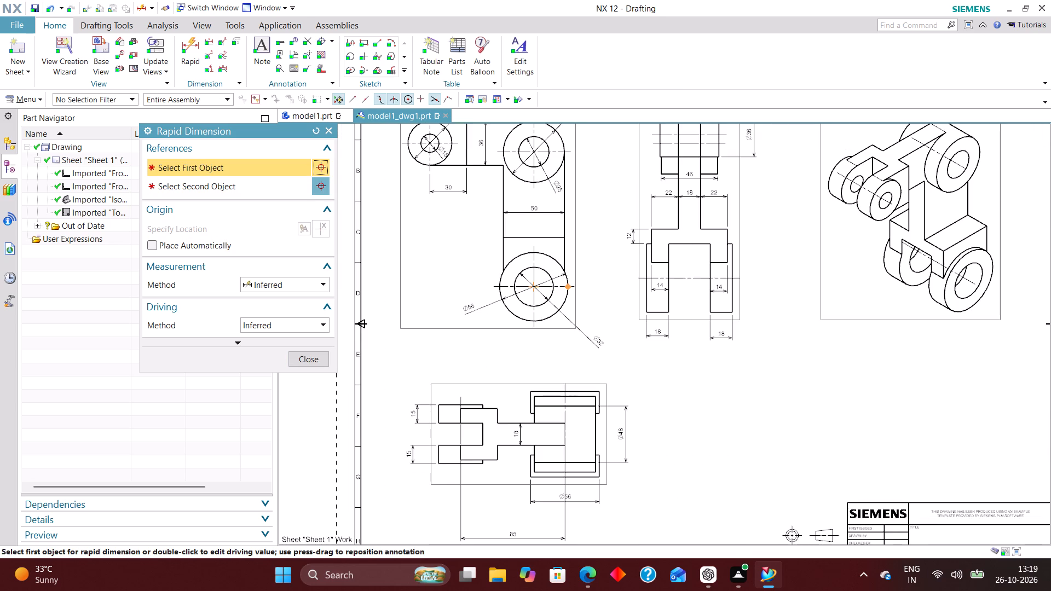
pyautogui.click(573, 287)
pyautogui.scroll(-2, 595, 333)
pyautogui.scroll(3, 582, 240)
pyautogui.click(578, 205)
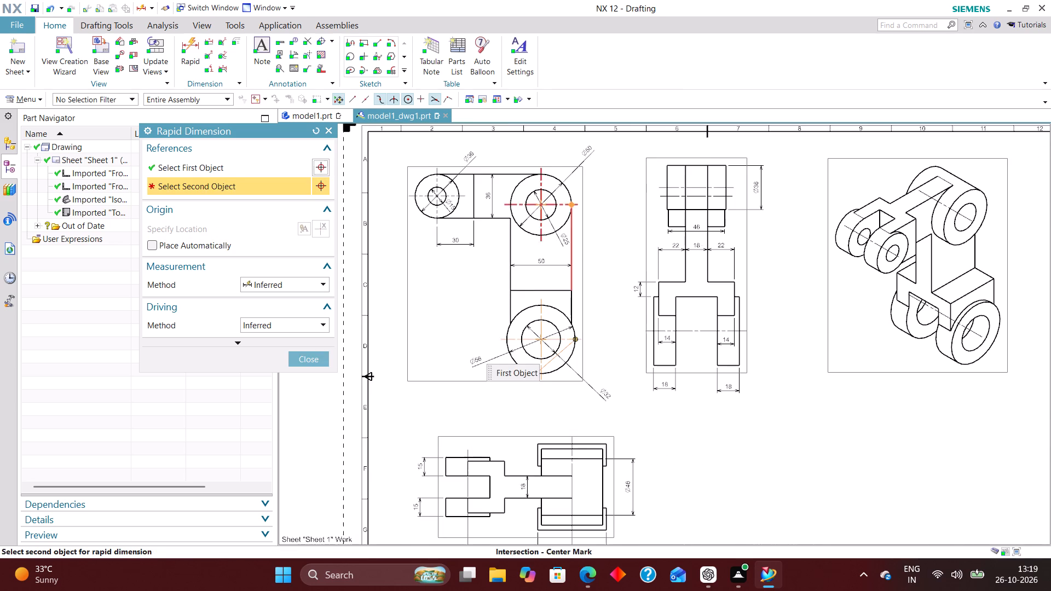
pyautogui.click(608, 281)
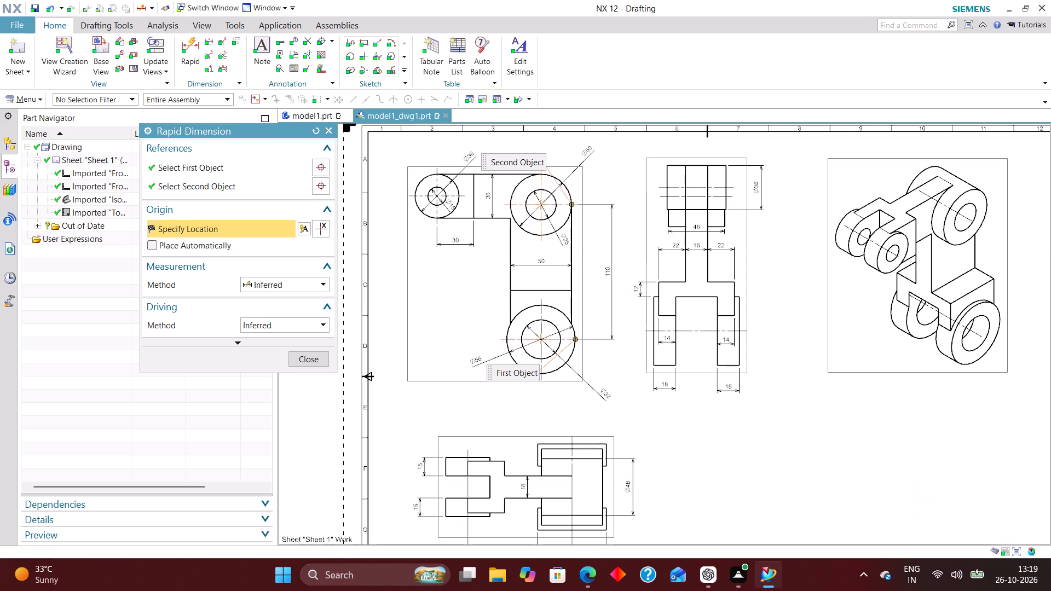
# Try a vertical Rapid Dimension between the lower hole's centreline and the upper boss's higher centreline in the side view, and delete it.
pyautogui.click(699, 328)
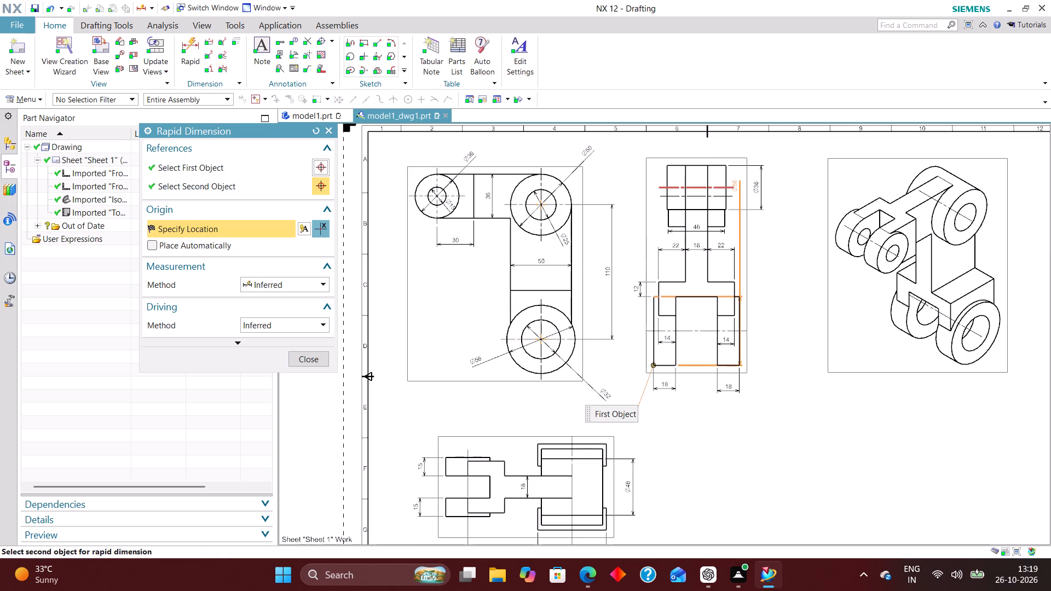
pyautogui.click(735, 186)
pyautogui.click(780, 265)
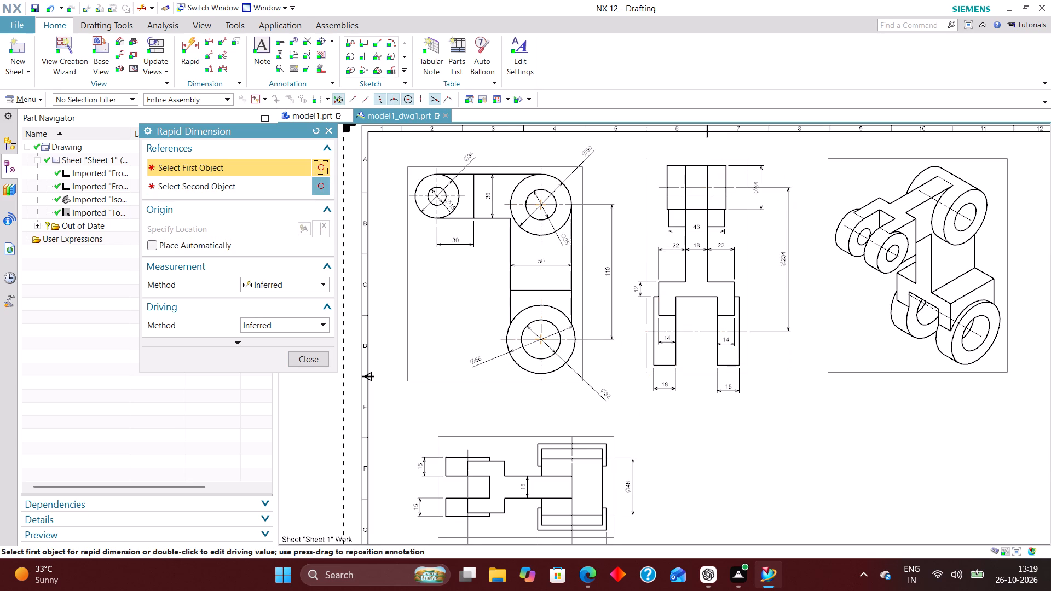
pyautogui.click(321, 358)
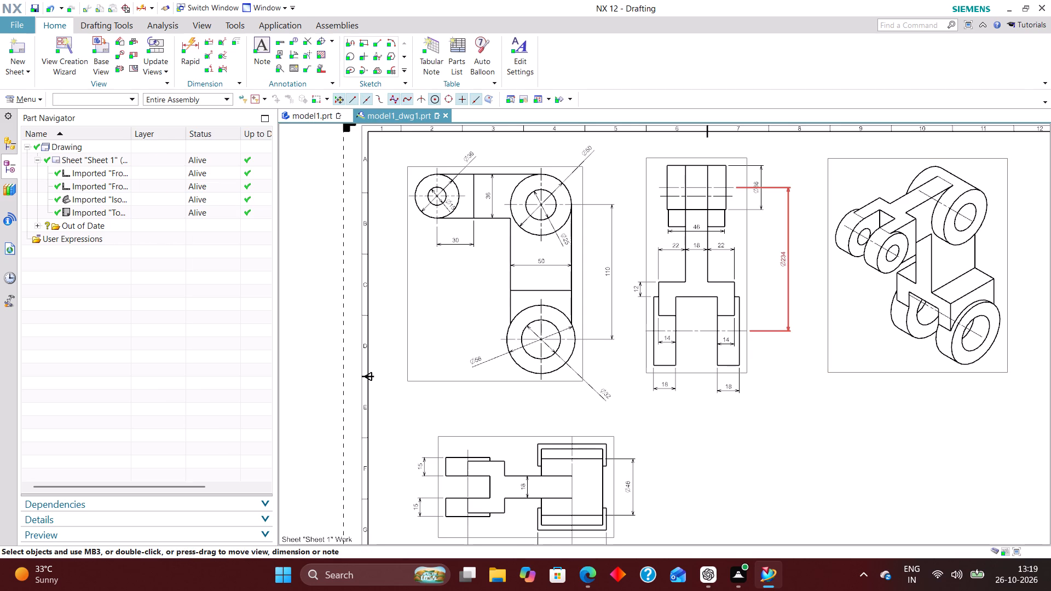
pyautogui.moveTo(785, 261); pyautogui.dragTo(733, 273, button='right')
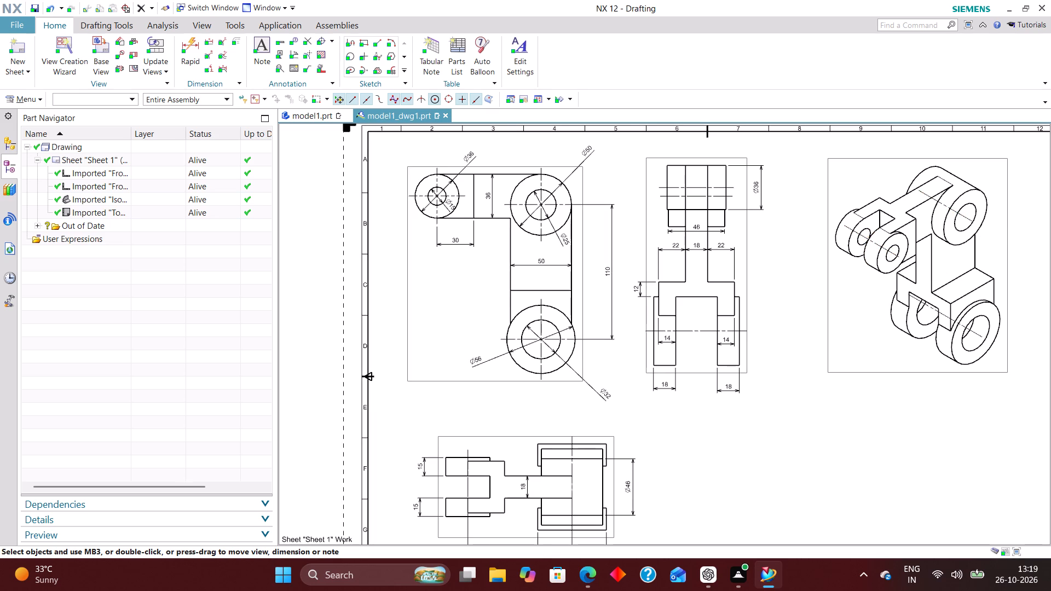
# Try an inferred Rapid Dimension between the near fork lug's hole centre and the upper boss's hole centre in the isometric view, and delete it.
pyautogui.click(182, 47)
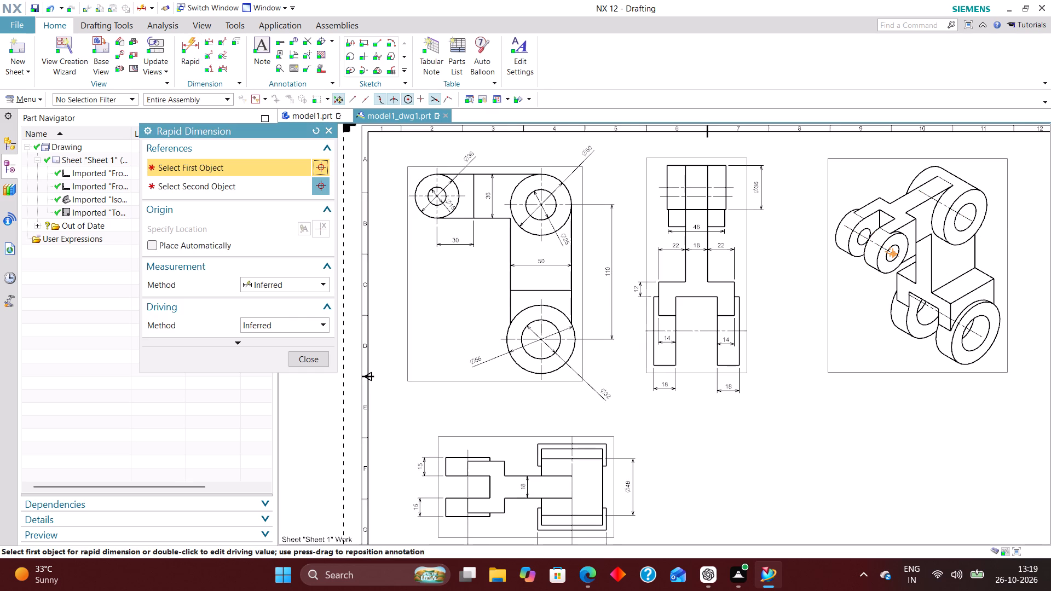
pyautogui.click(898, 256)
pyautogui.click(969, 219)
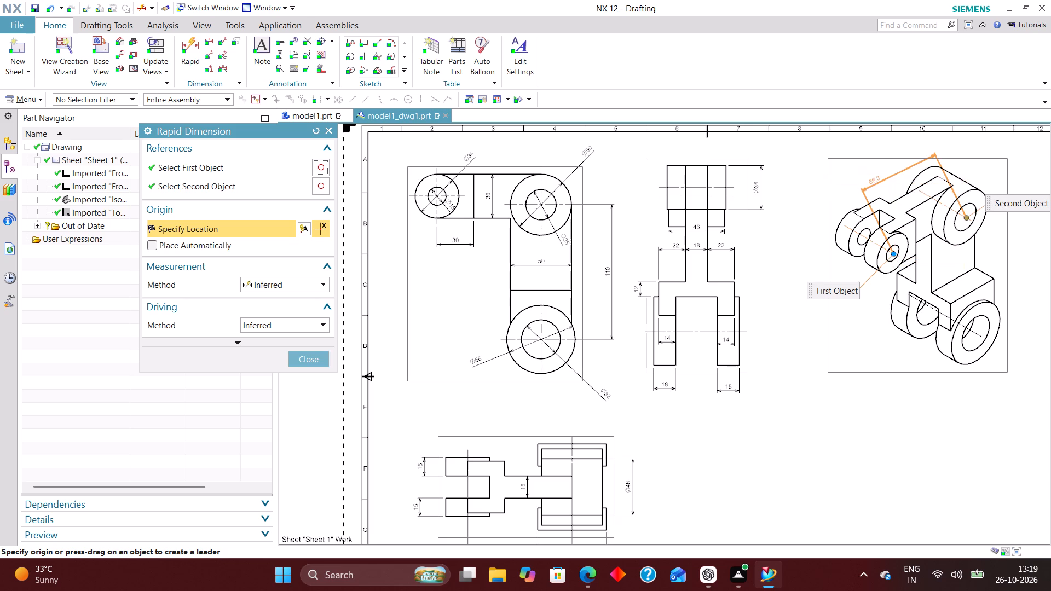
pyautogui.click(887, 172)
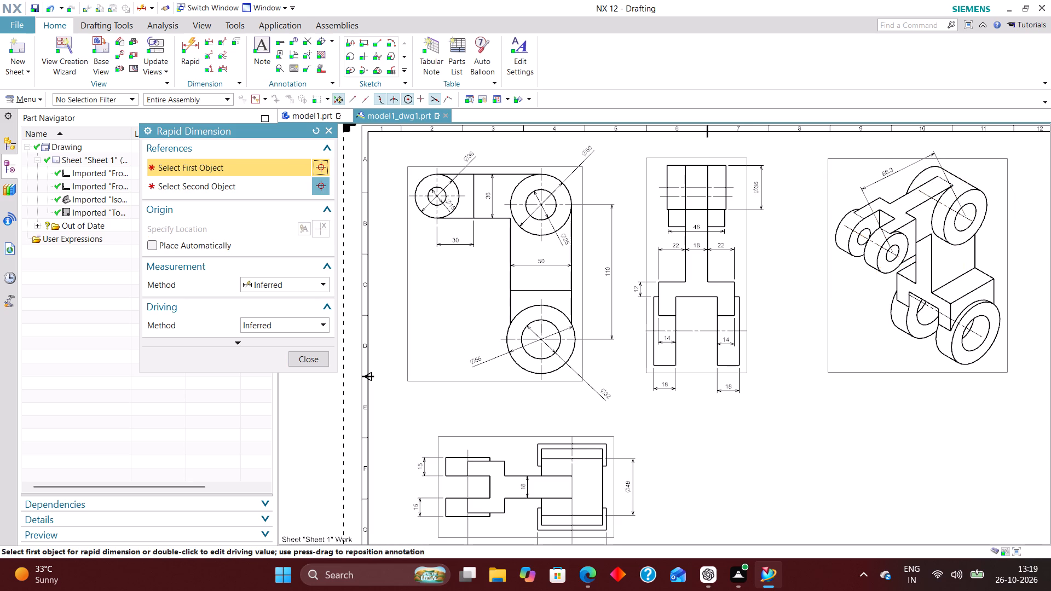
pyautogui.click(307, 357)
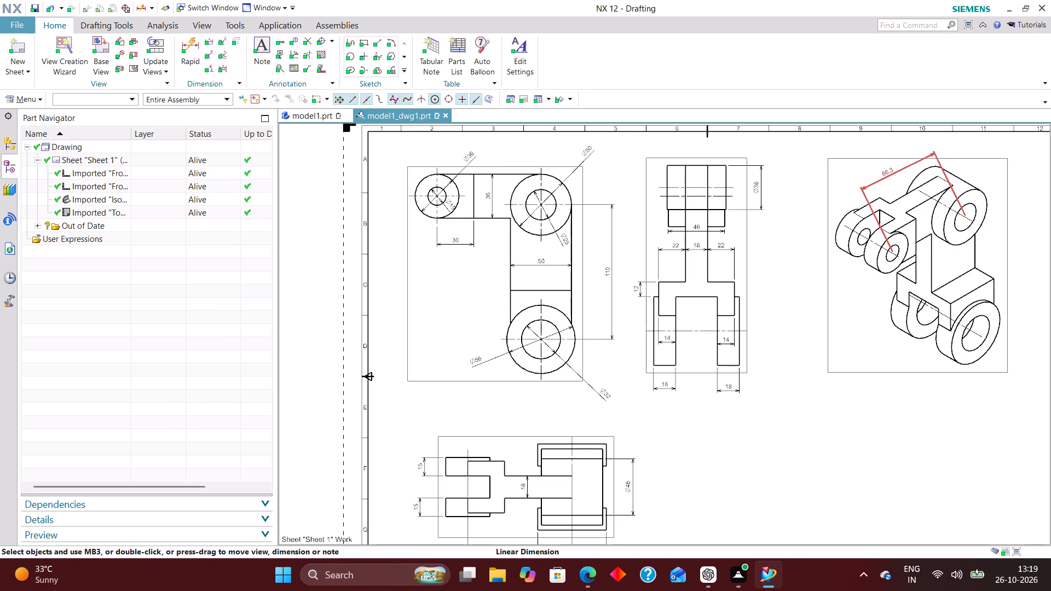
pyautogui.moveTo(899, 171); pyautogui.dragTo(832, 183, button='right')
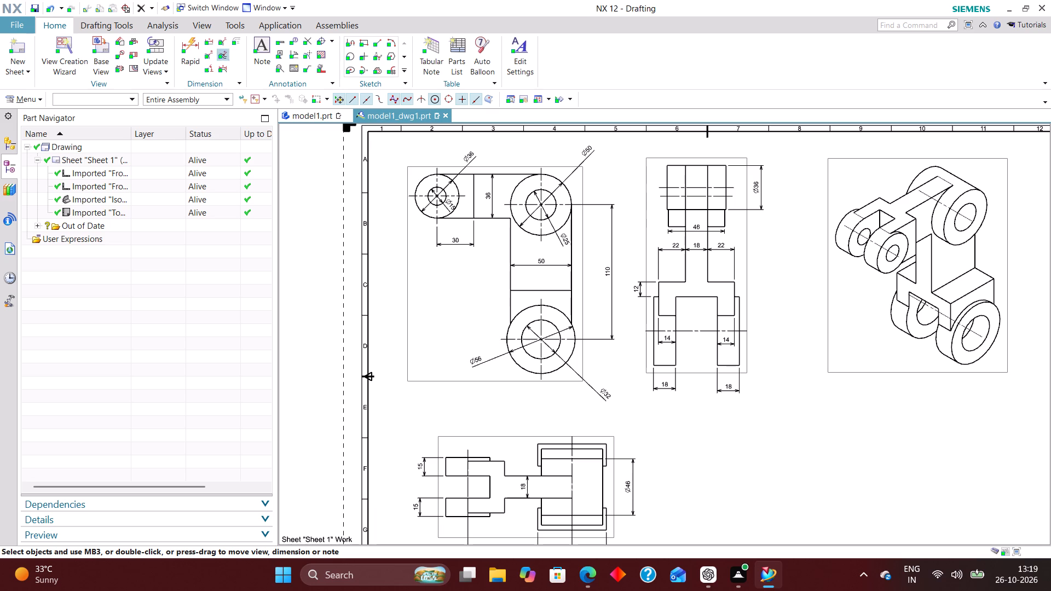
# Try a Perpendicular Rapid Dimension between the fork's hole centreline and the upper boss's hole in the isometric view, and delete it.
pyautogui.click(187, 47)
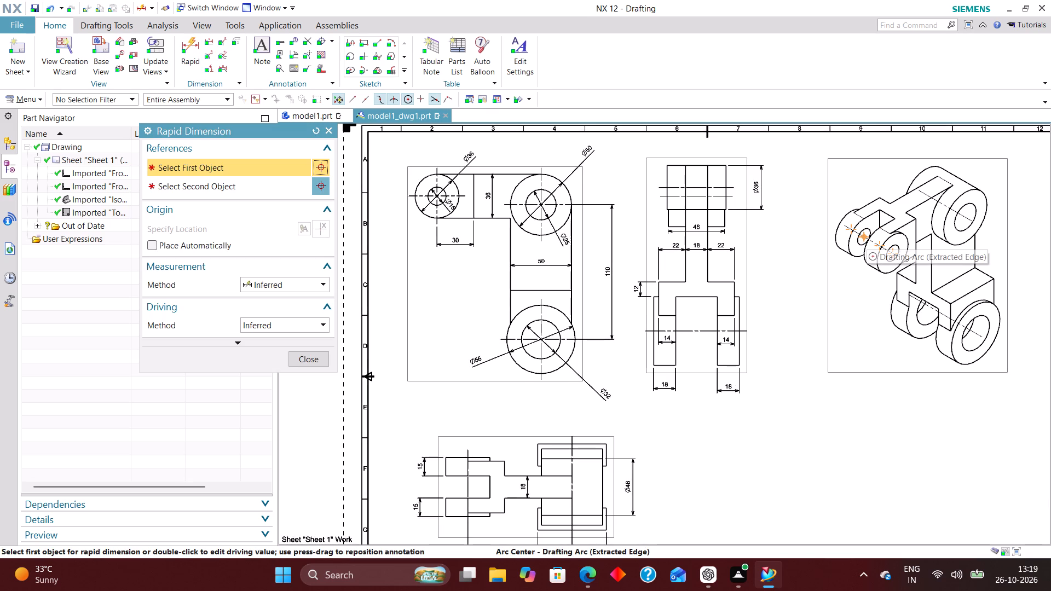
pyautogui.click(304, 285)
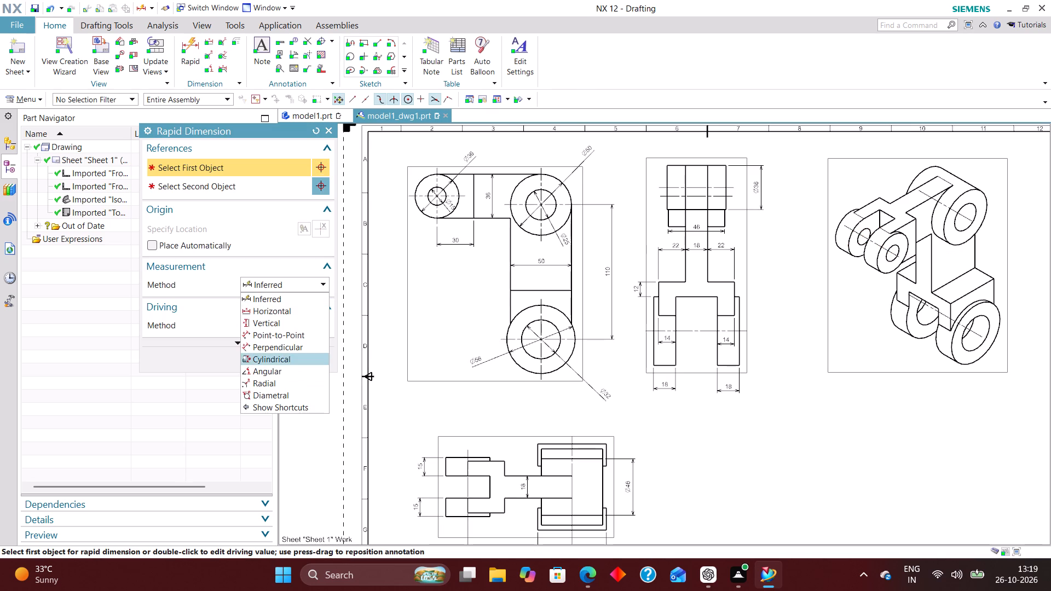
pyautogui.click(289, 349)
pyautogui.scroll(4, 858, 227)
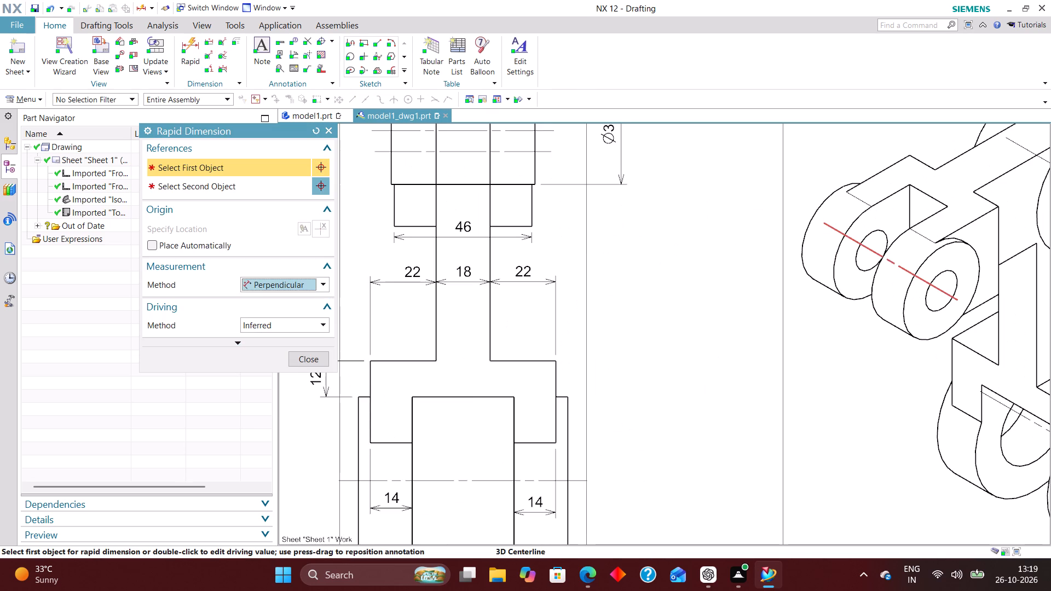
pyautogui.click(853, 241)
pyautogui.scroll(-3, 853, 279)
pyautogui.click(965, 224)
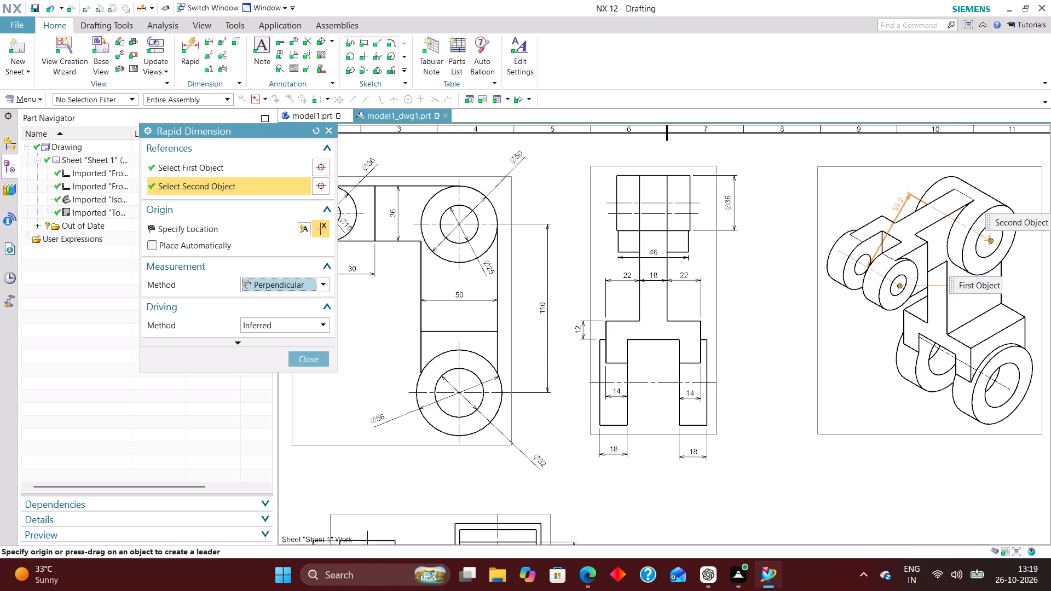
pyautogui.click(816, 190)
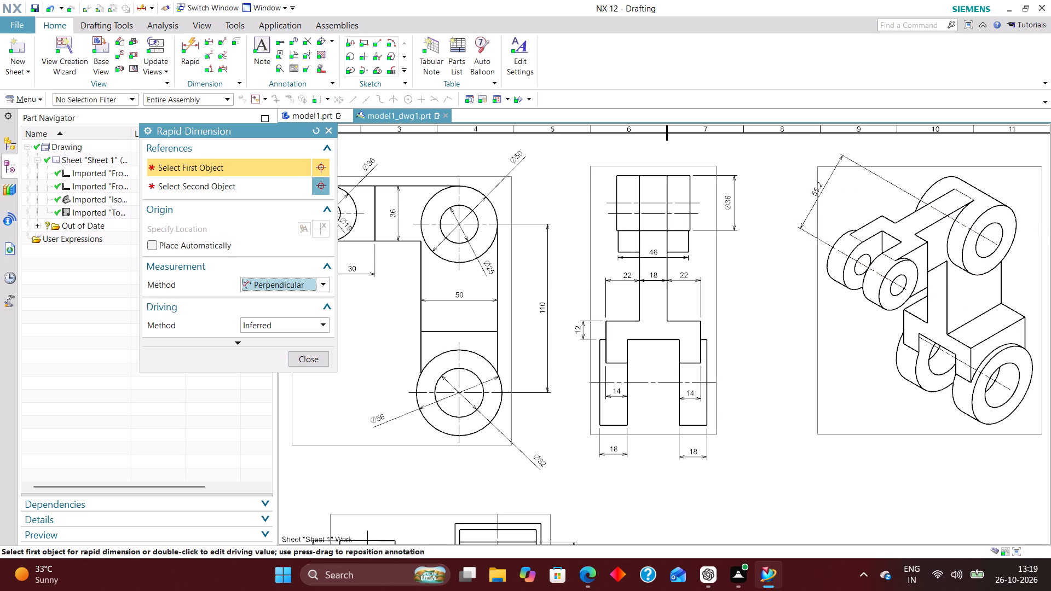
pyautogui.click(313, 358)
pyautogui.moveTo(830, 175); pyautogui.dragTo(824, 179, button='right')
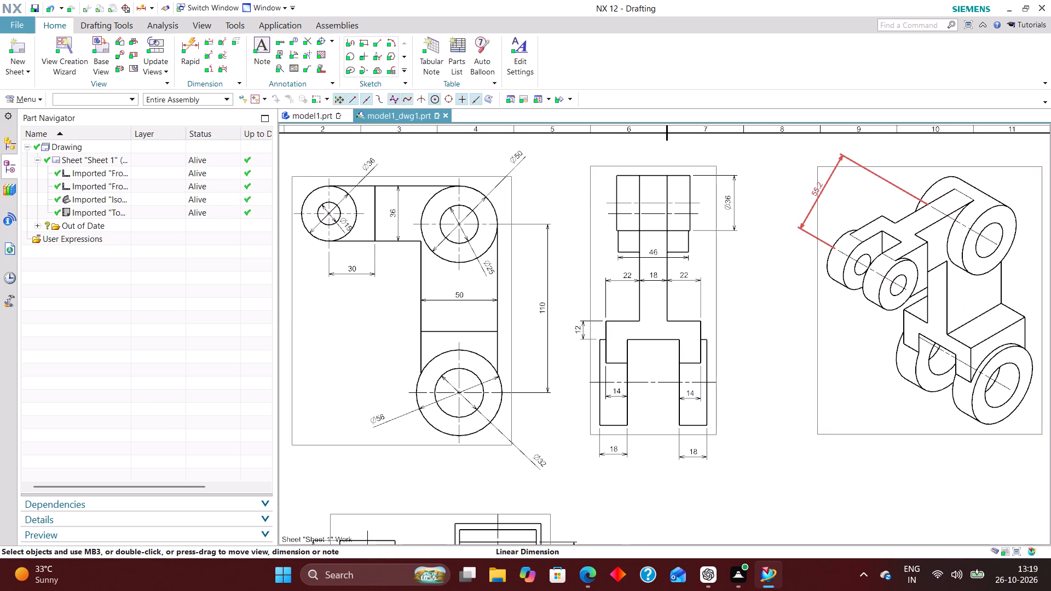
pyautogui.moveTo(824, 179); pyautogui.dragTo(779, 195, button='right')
# Examine the dimensioned views across the whole sheet for dimensions still missing.
pyautogui.scroll(-2, 782, 207)
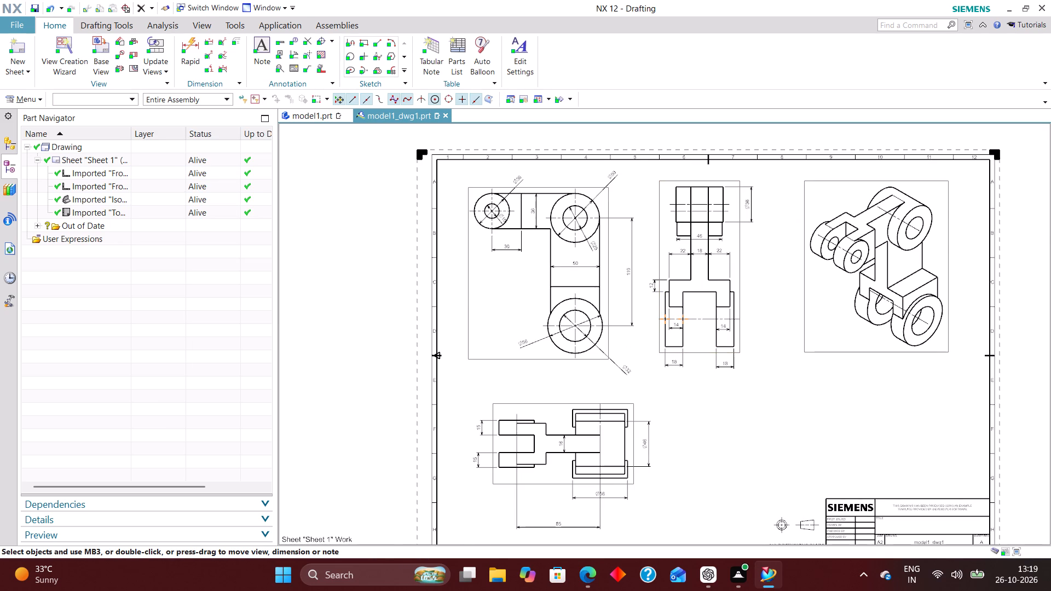
pyautogui.scroll(1, 509, 266)
pyautogui.scroll(-1, 508, 266)
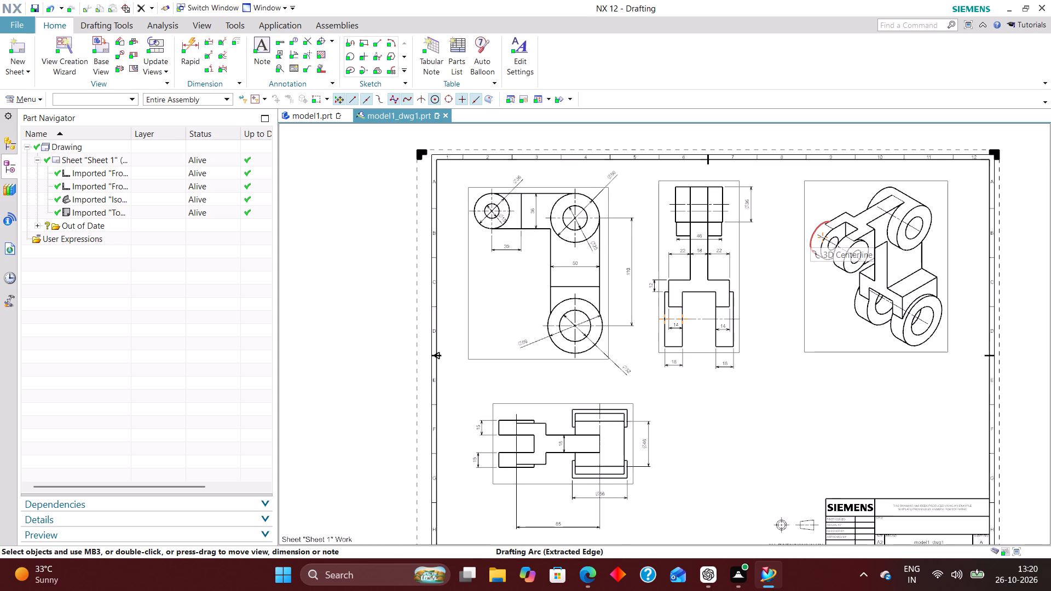
pyautogui.scroll(-1, 809, 233)
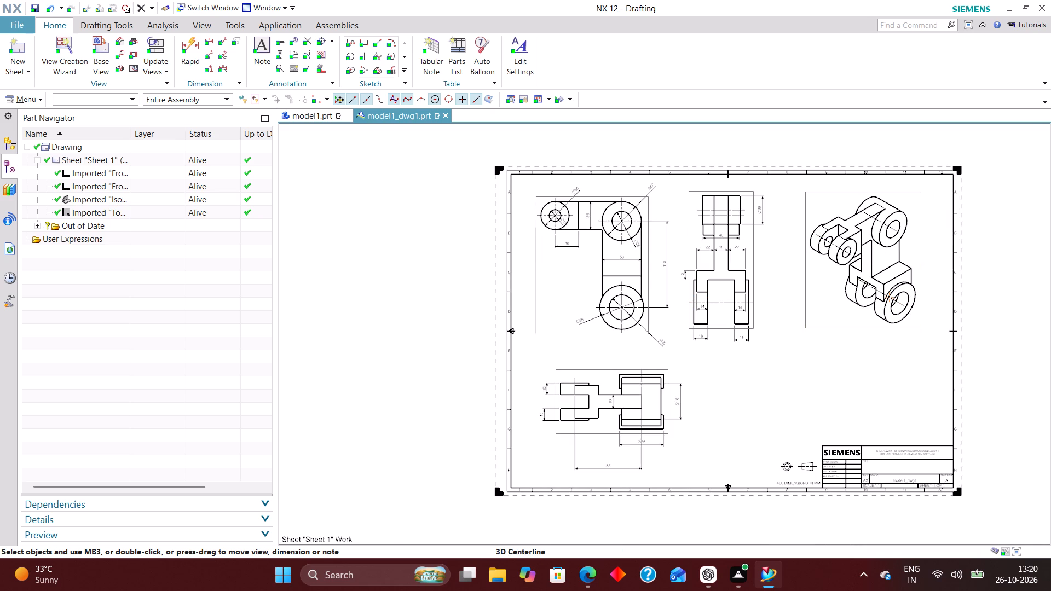
pyautogui.scroll(3, 886, 284)
pyautogui.scroll(-2, 907, 276)
pyautogui.scroll(1, 905, 294)
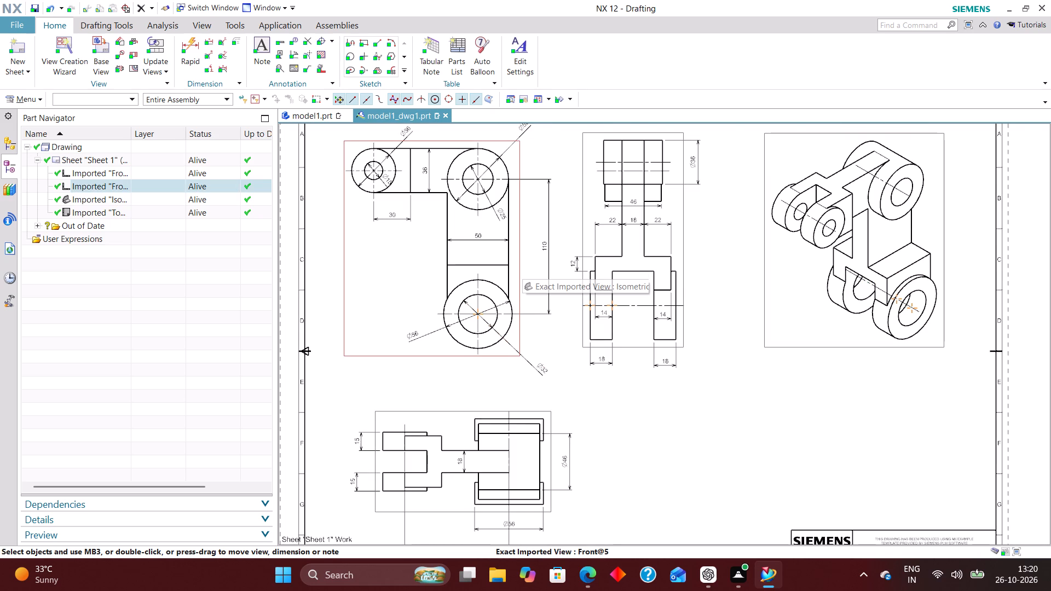
pyautogui.scroll(-1, 522, 265)
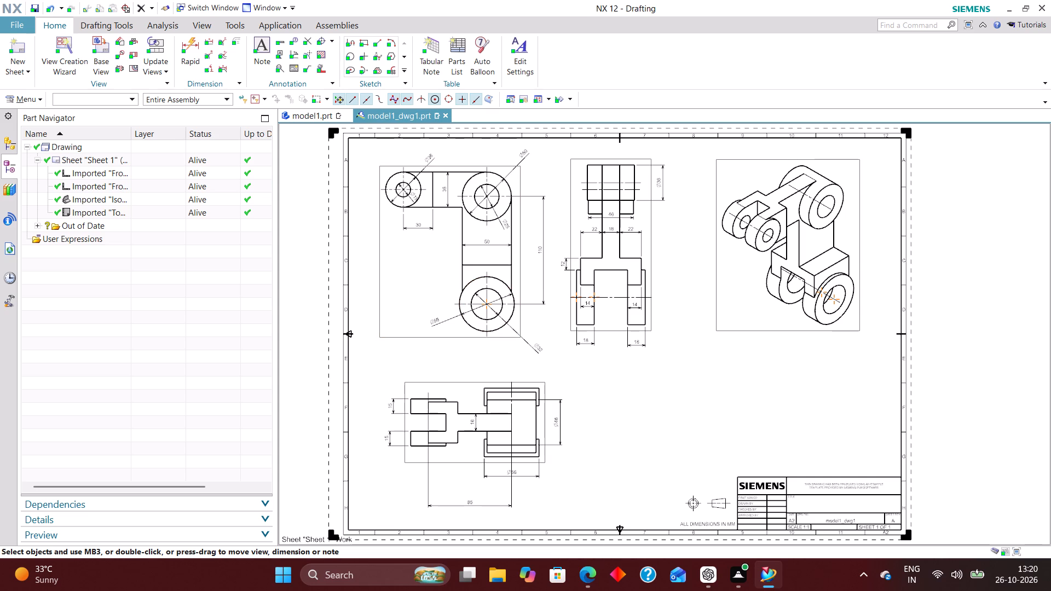
# Add an Inferred Rapid Dimension across the lower boss's two outer end faces in the top view, placed outside the Ø46 dimension.
pyautogui.click(195, 49)
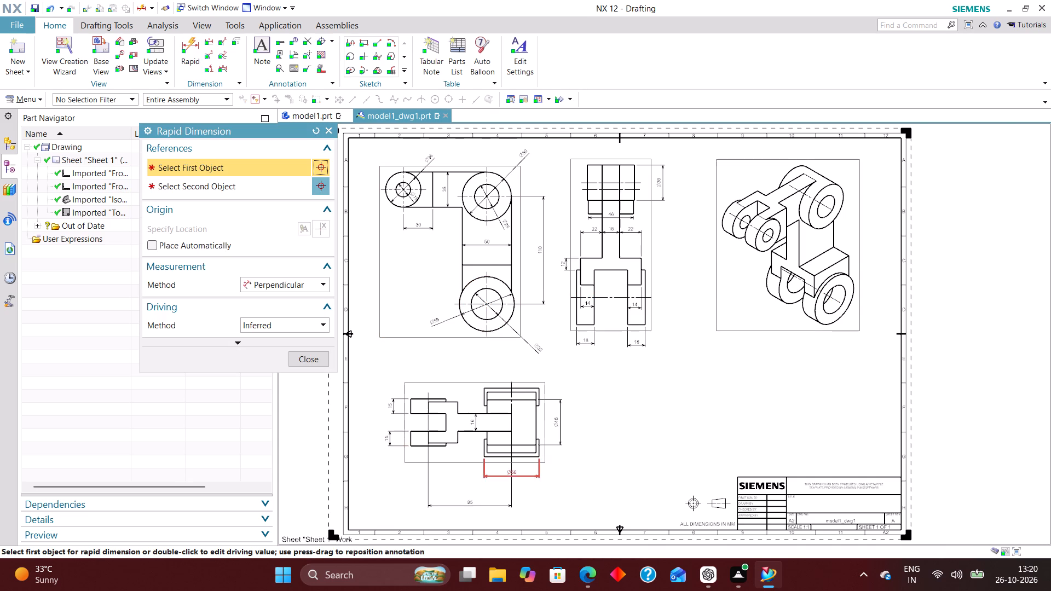
pyautogui.scroll(4, 479, 468)
pyautogui.scroll(-2, 493, 458)
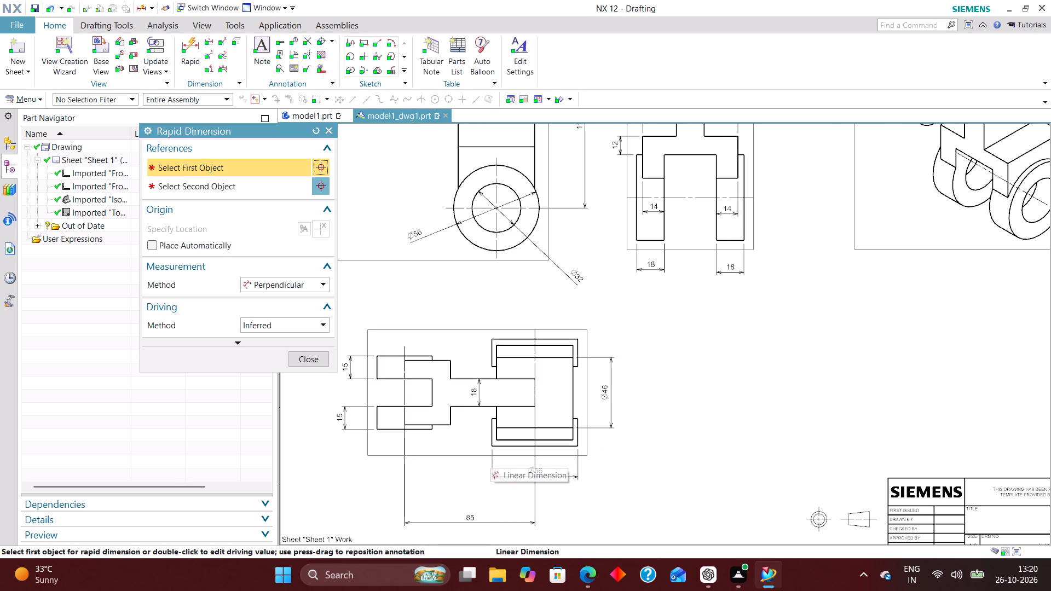
pyautogui.scroll(3, 470, 453)
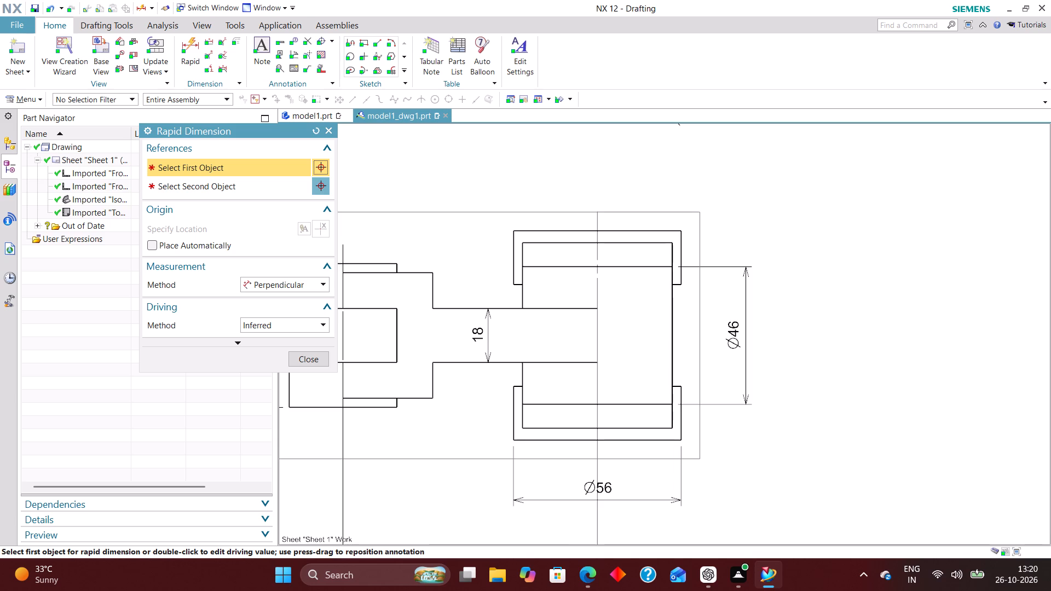
pyautogui.click(314, 293)
pyautogui.click(299, 287)
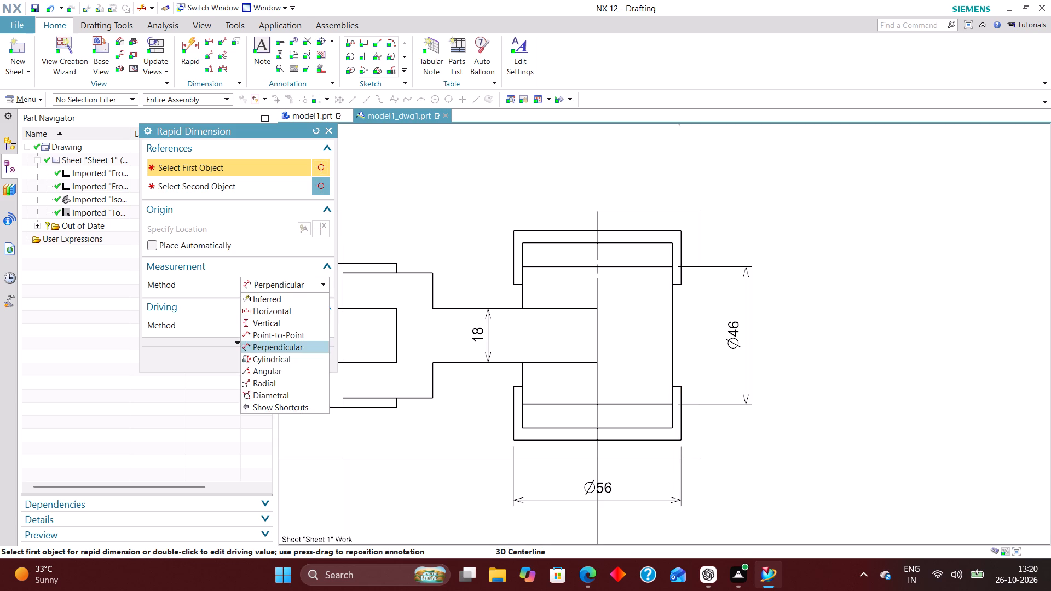
pyautogui.click(278, 299)
pyautogui.click(683, 441)
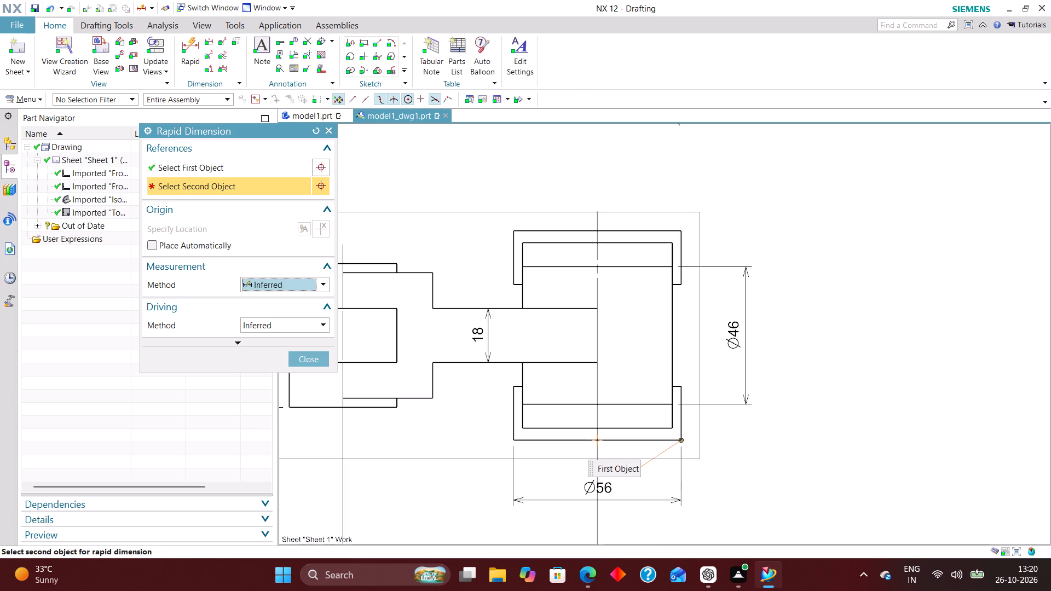
pyautogui.click(683, 231)
pyautogui.click(811, 337)
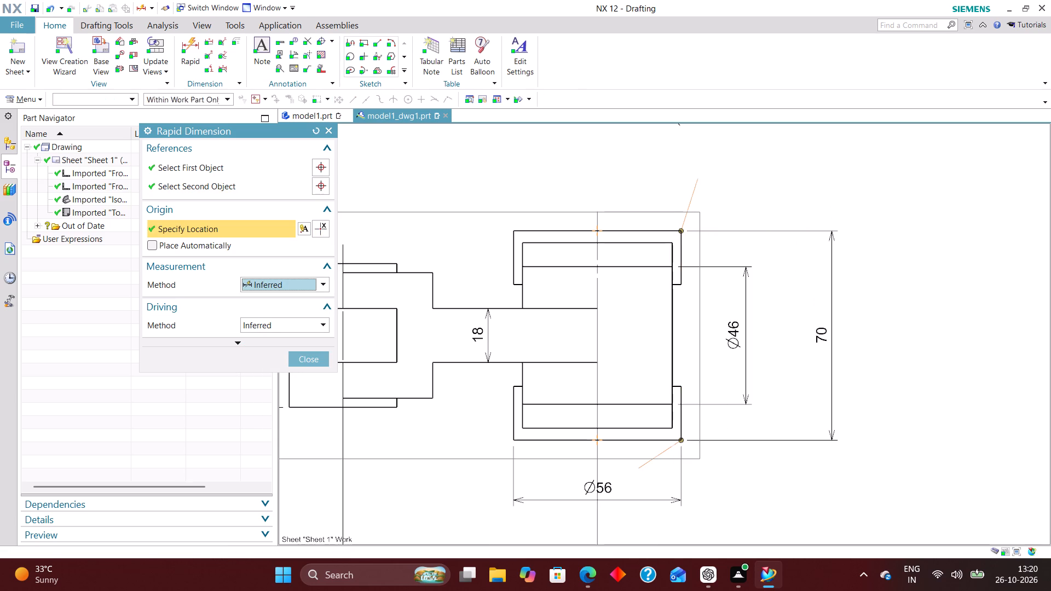
pyautogui.scroll(-4, 713, 367)
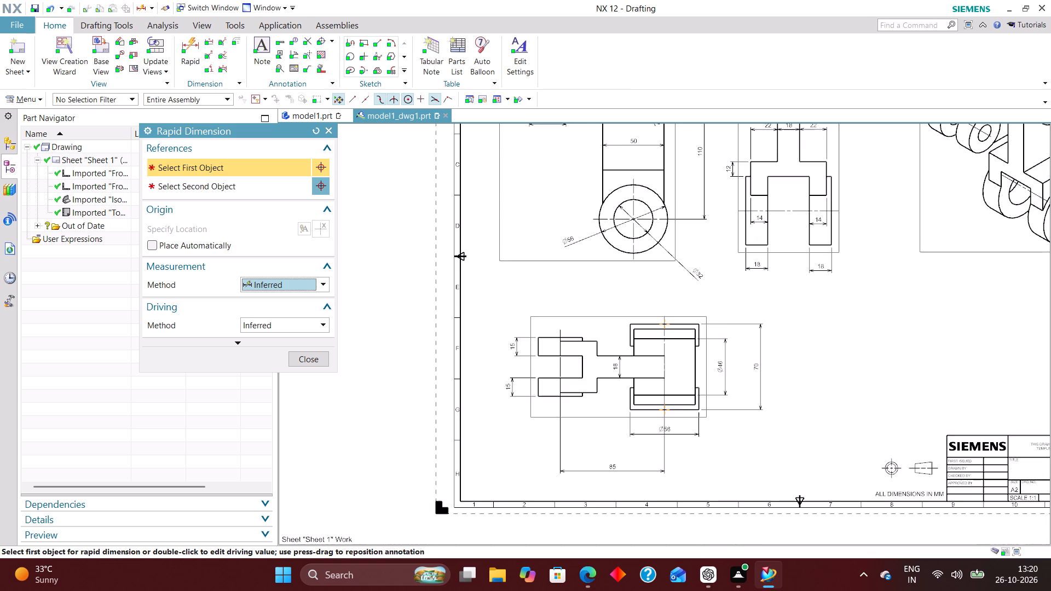
pyautogui.scroll(-2, 671, 373)
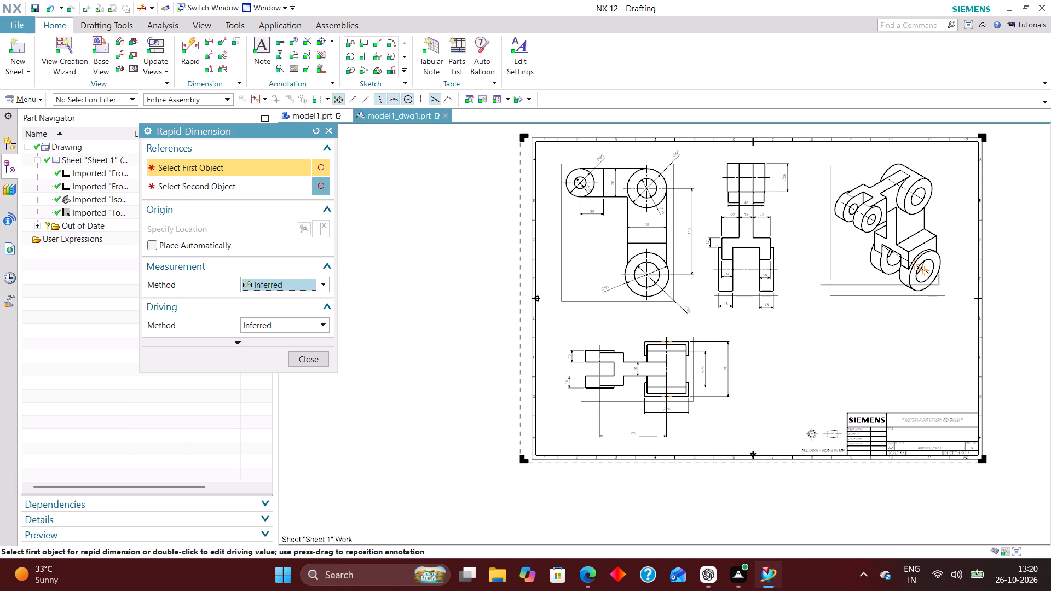
pyautogui.click(311, 360)
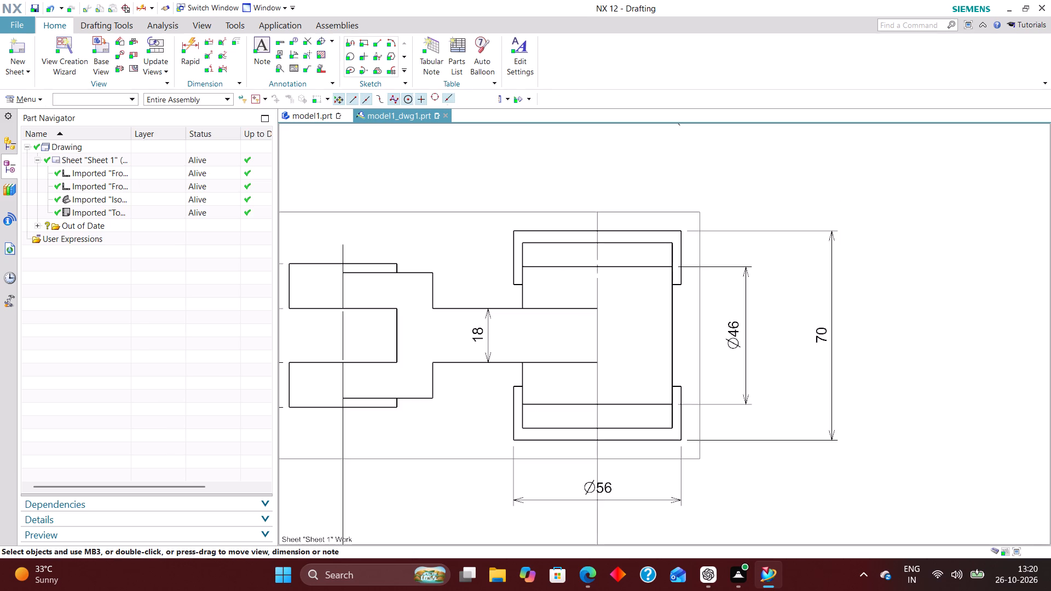
# Switch to the model1.prt model and inspect Sketch (1) with rollback, finishing it without edits.
pyautogui.click(314, 117)
pyautogui.scroll(3, 682, 431)
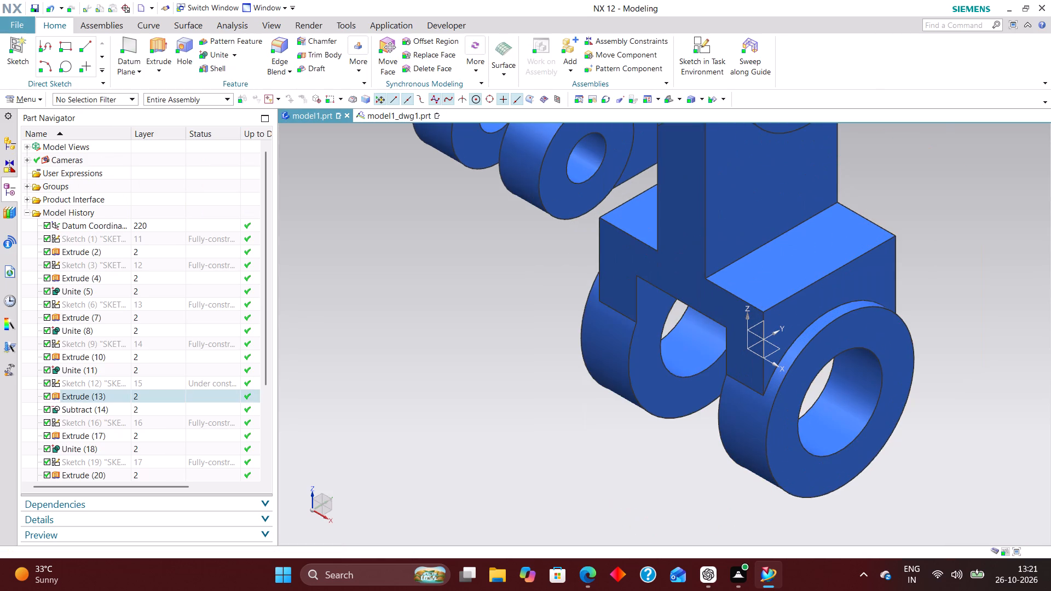
pyautogui.click(159, 234)
pyautogui.rightClick(159, 234)
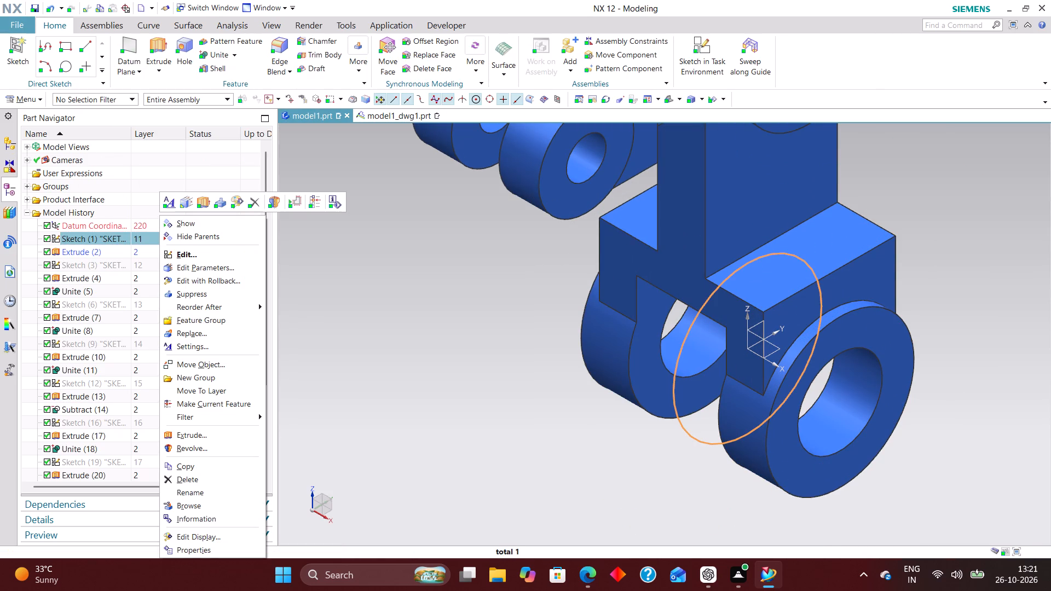
pyautogui.click(218, 284)
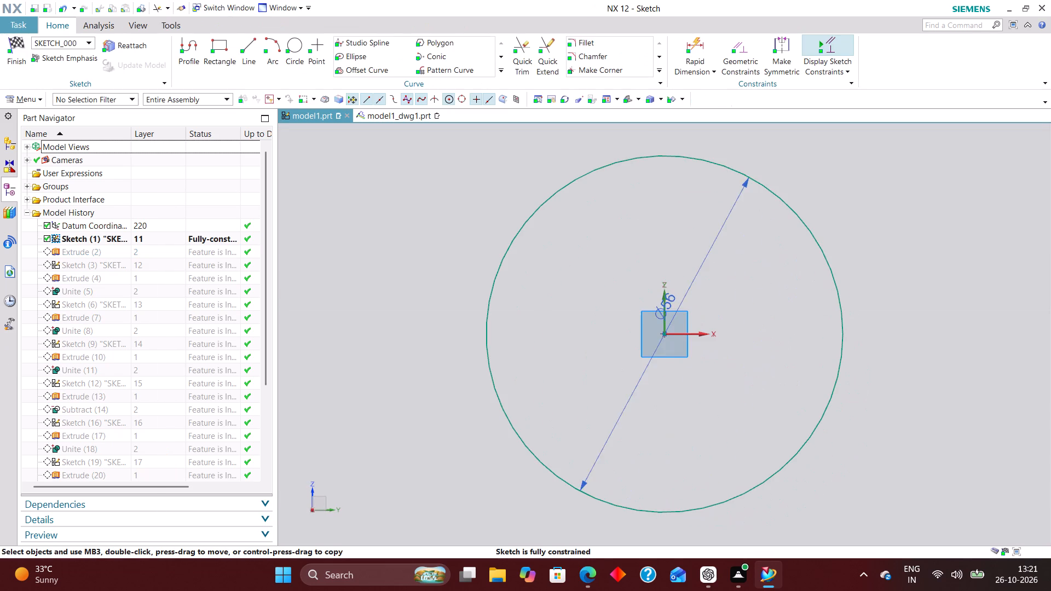
pyautogui.click(10, 39)
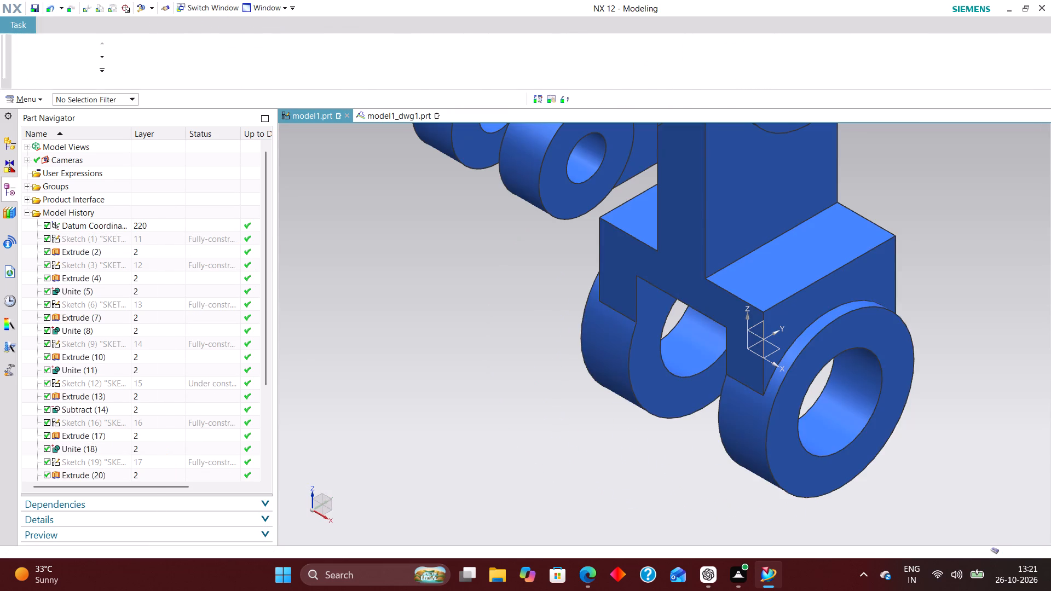
# Inspect the parameters of Extrude (2) with rollback and cancel without changing them.
pyautogui.click(103, 251)
pyautogui.rightClick(103, 251)
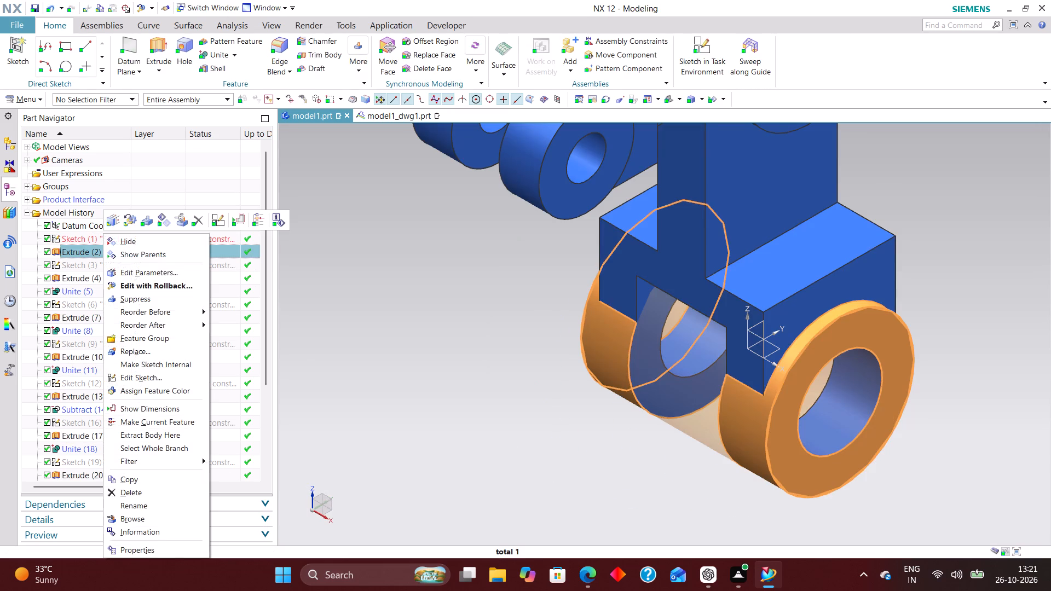
pyautogui.click(169, 282)
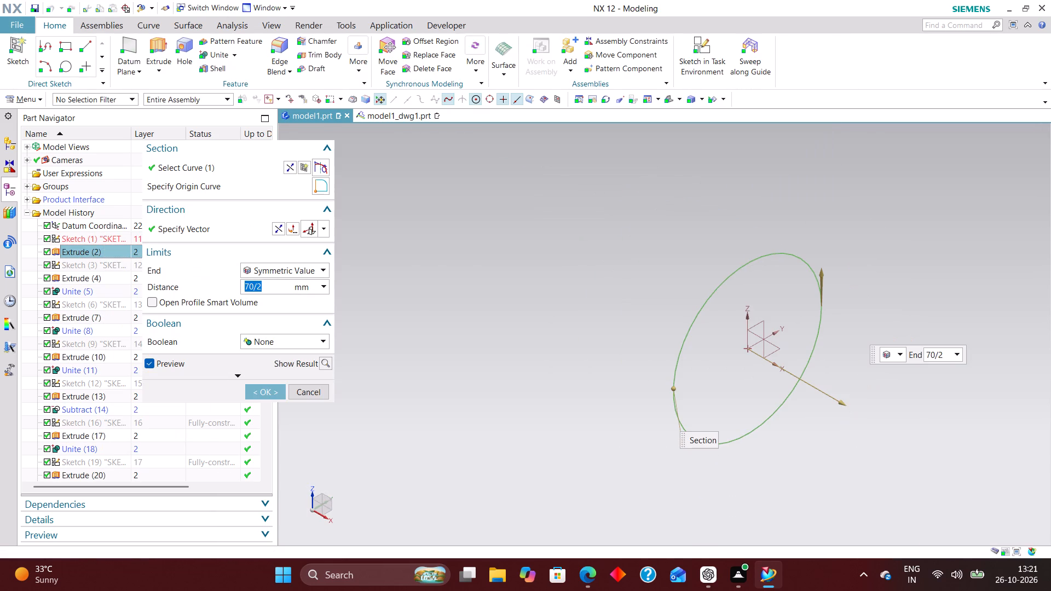
pyautogui.click(316, 394)
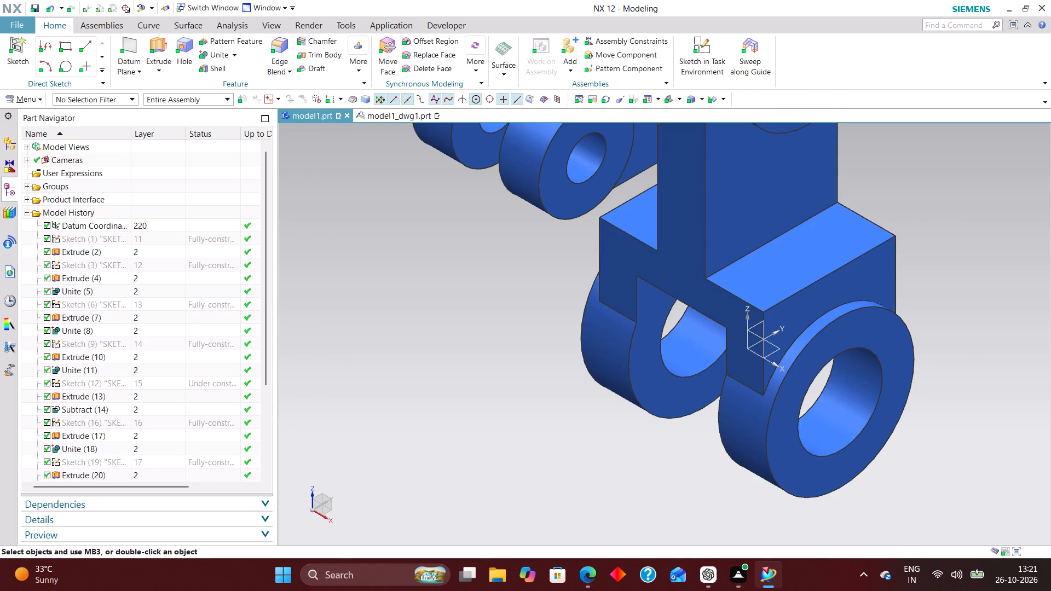
# Switch to the model1_dwg1.prt drawing and add an Inferred Rapid Dimension across the inner block's end corners in the top view, placed between the Ø46 and 70 dimensions.
pyautogui.click(368, 115)
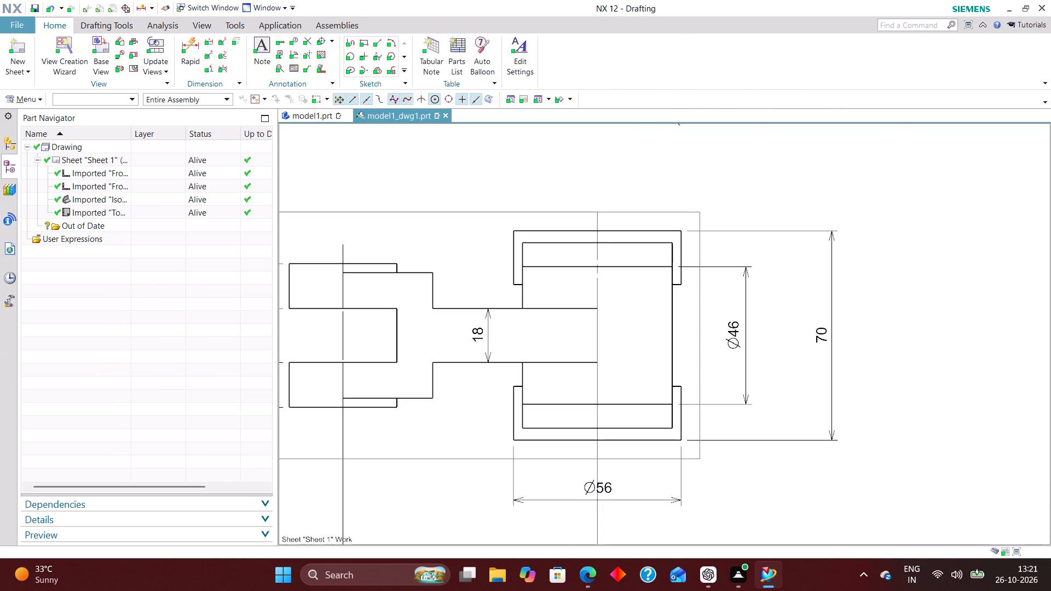
pyautogui.scroll(-2, 700, 324)
pyautogui.scroll(-2, 692, 395)
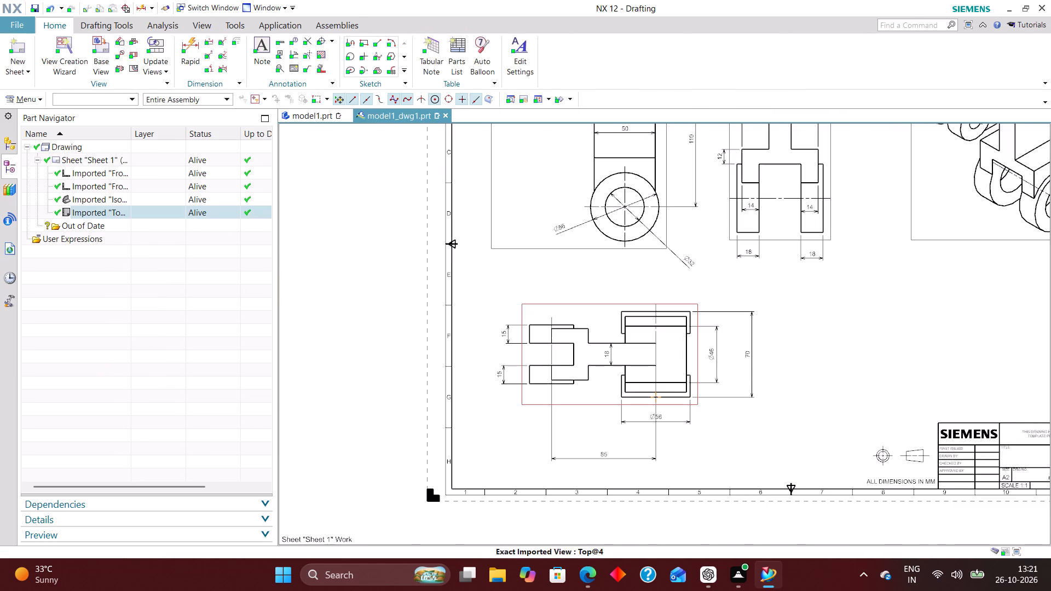
pyautogui.scroll(-2, 667, 376)
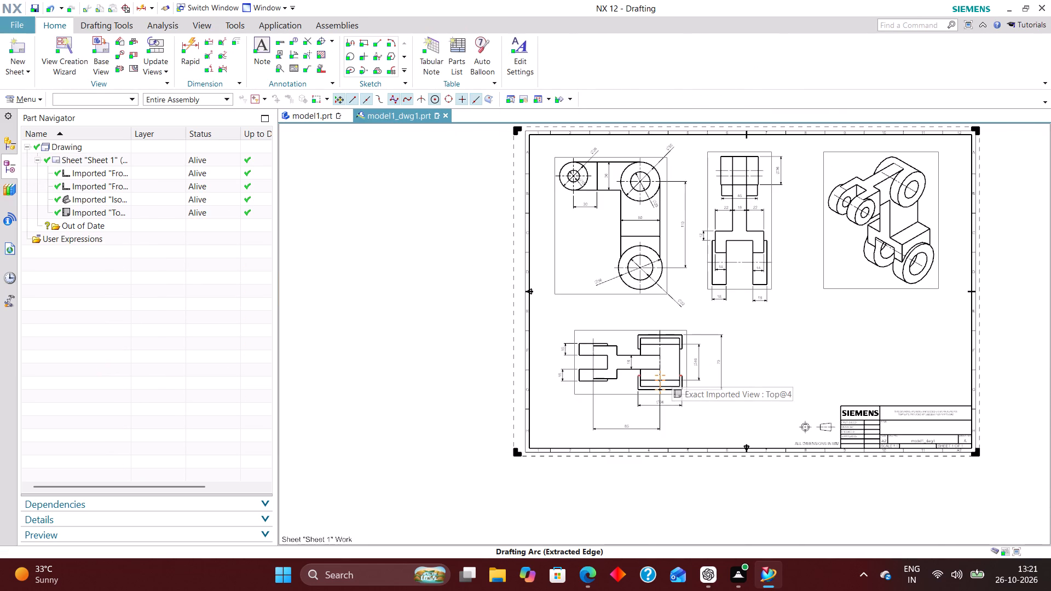
pyautogui.scroll(1, 661, 376)
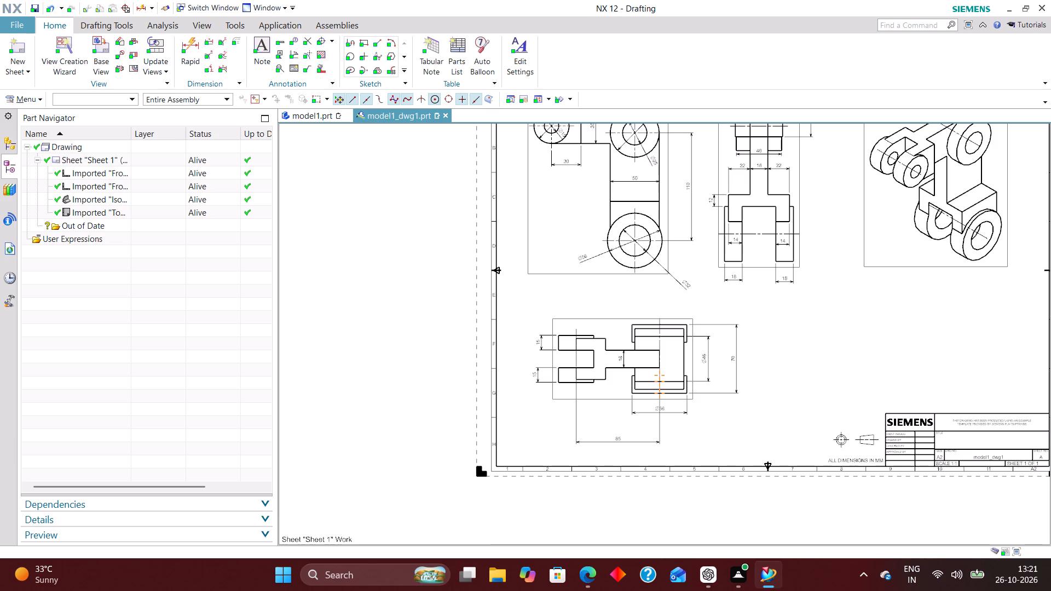
pyautogui.scroll(3, 692, 395)
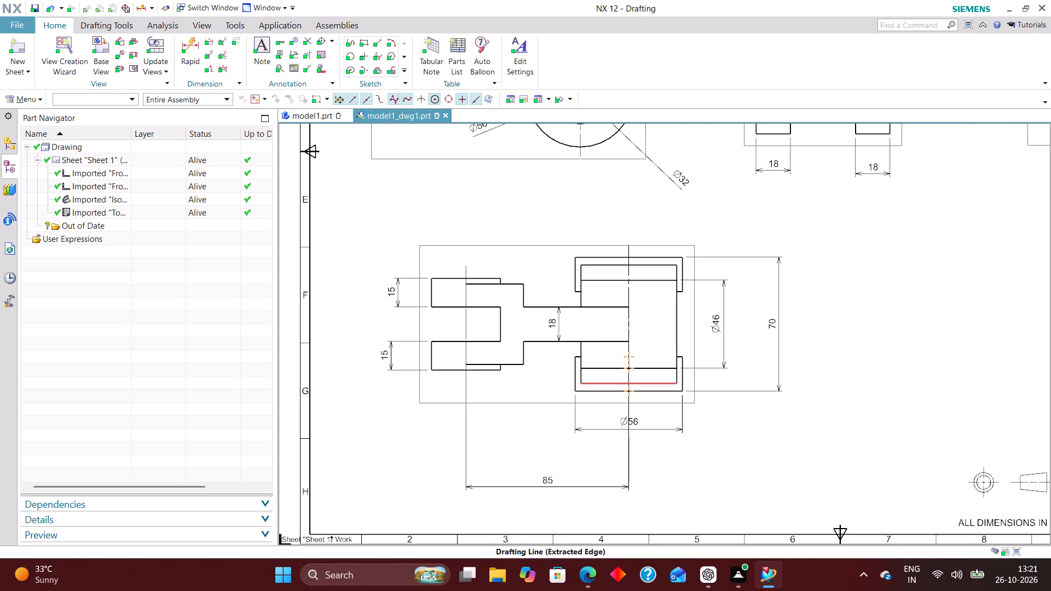
pyautogui.click(184, 44)
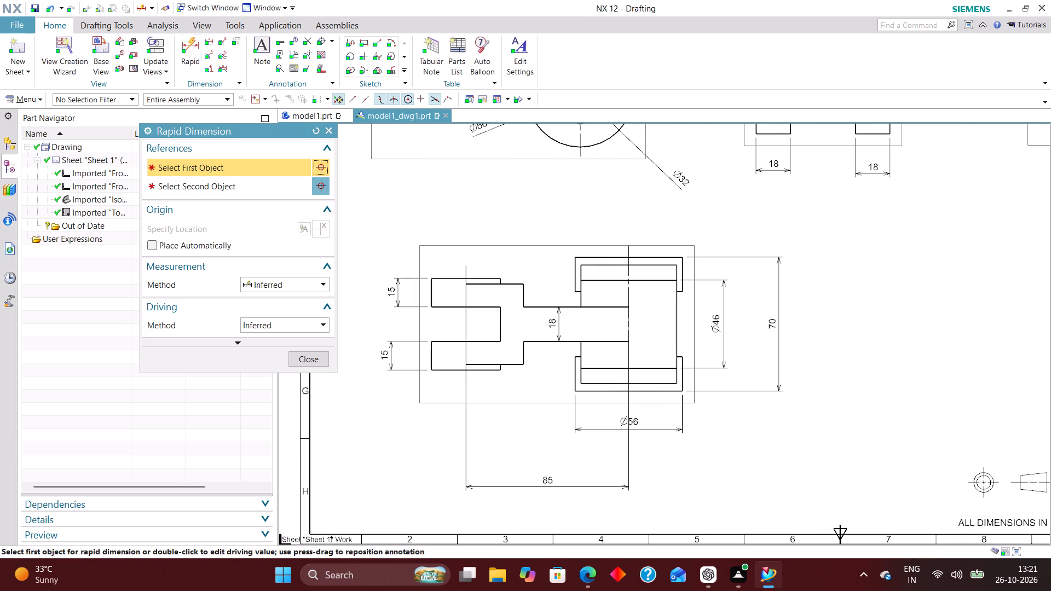
pyautogui.scroll(4, 584, 389)
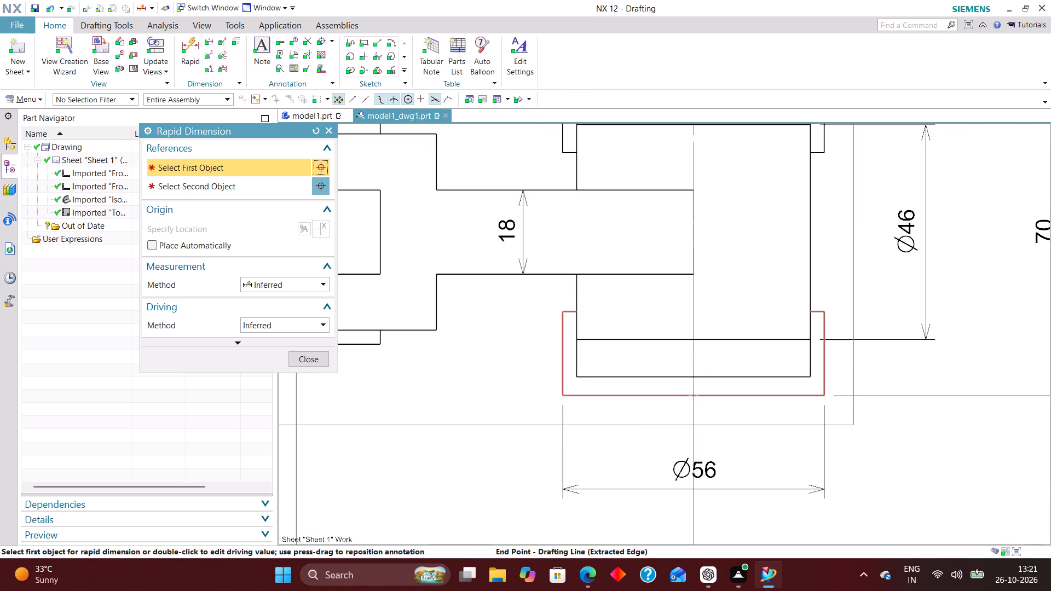
pyautogui.click(814, 375)
pyautogui.scroll(-3, 756, 377)
pyautogui.scroll(4, 790, 260)
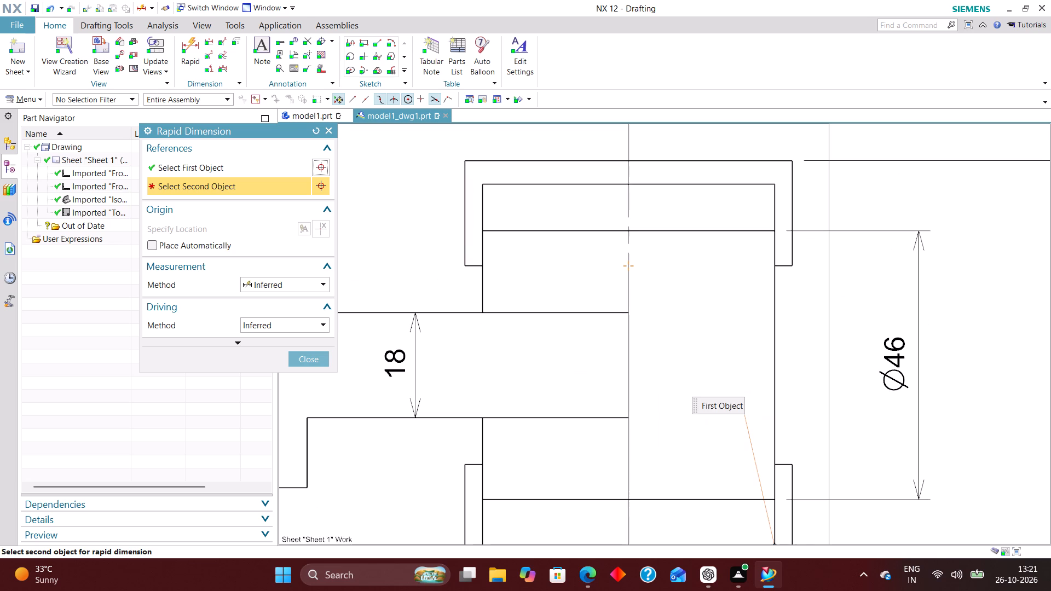
pyautogui.click(771, 185)
pyautogui.scroll(-3, 852, 284)
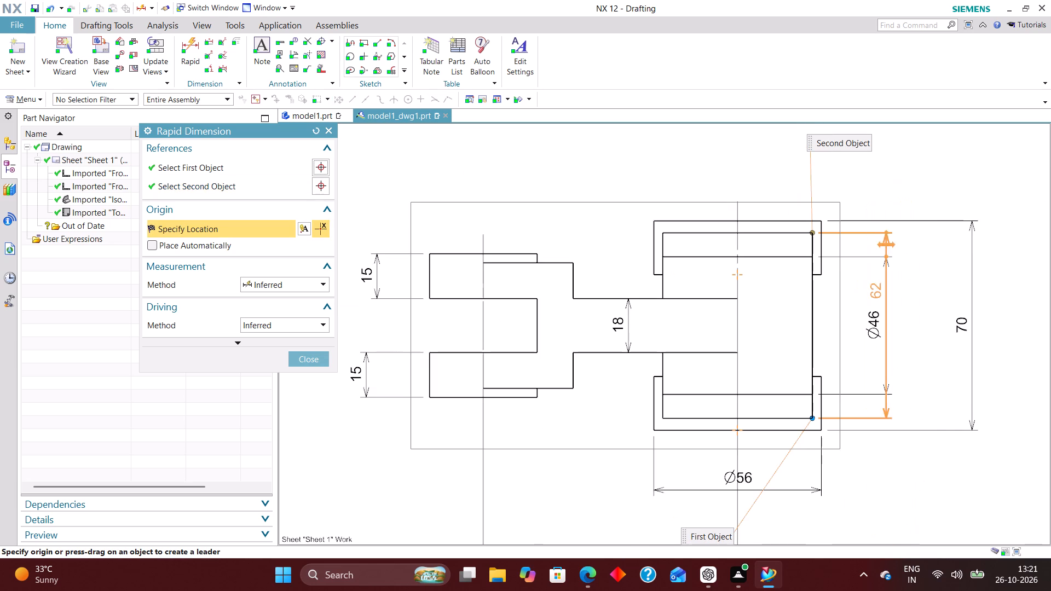
pyautogui.click(913, 323)
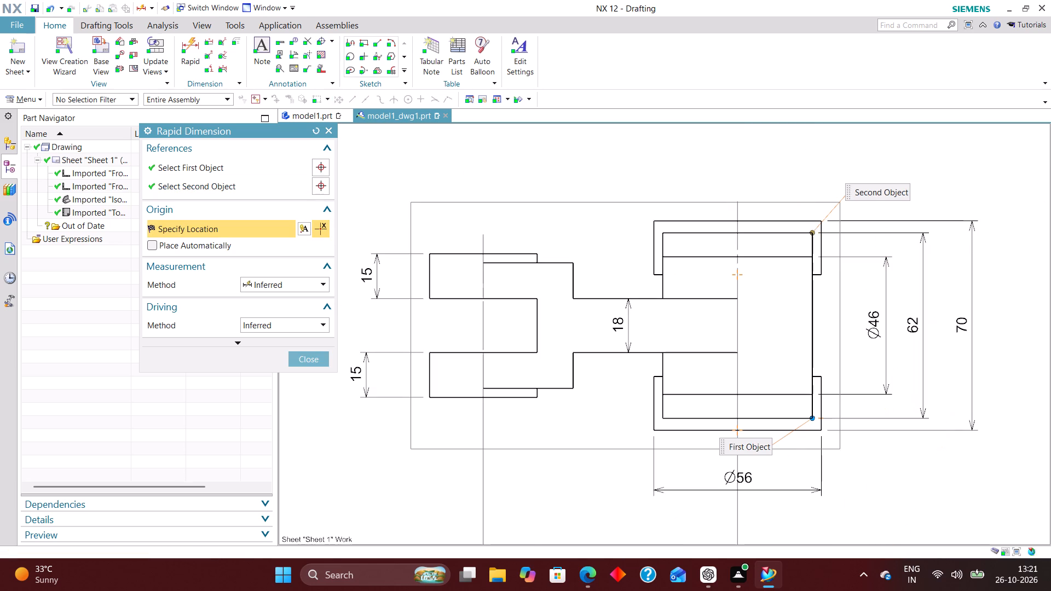
pyautogui.click(304, 353)
# Examine the top, side and isometric views on the sheet for dimensions still missing.
pyautogui.scroll(-5, 522, 251)
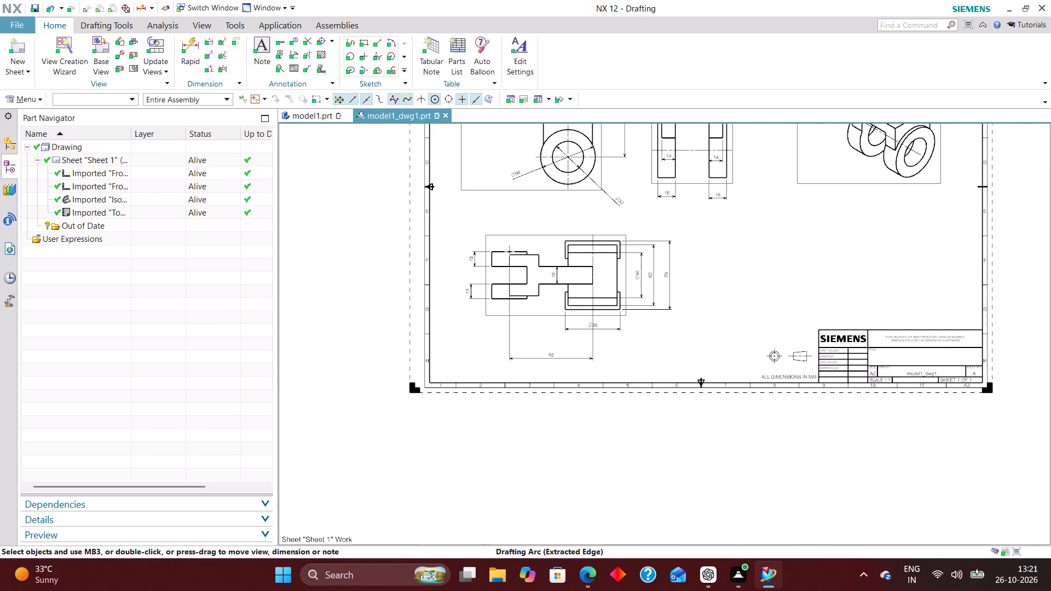
pyautogui.scroll(-2, 802, 249)
pyautogui.scroll(5, 846, 173)
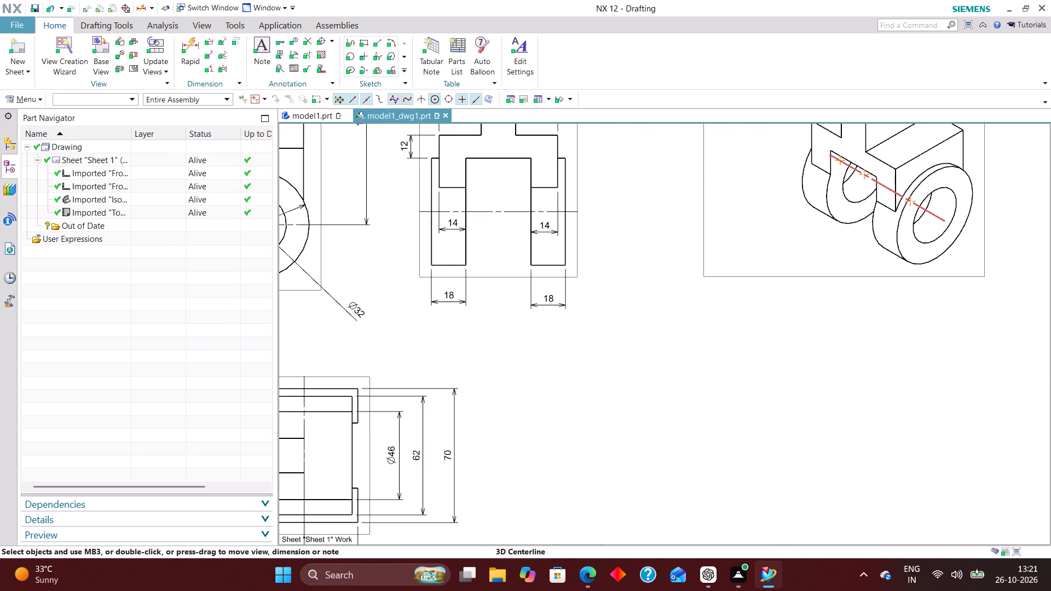
pyautogui.scroll(-2, 895, 205)
pyautogui.scroll(2, 891, 173)
pyautogui.scroll(-2, 891, 175)
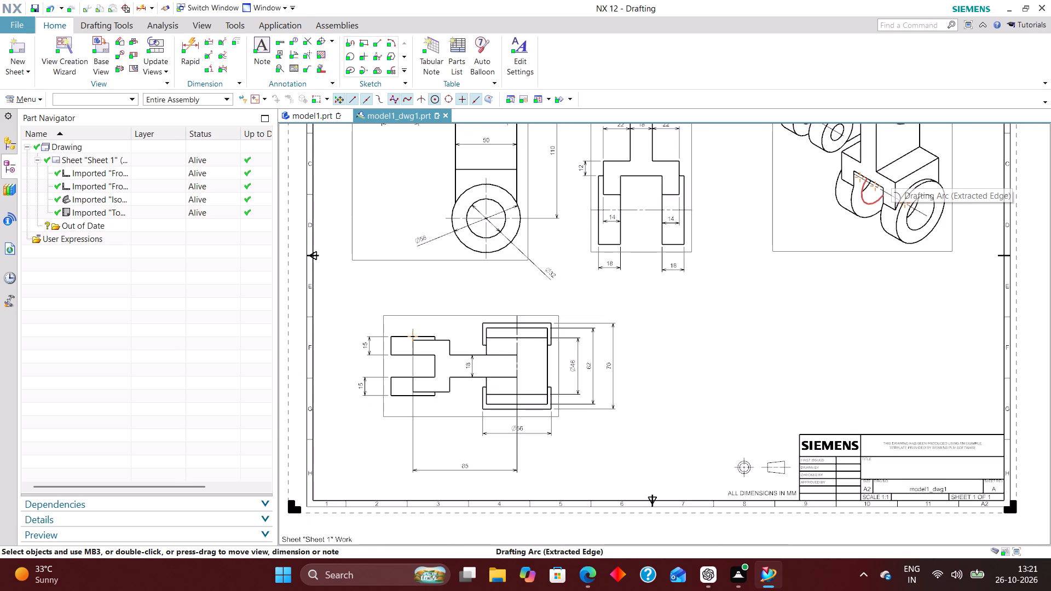
pyautogui.scroll(3, 891, 172)
pyautogui.scroll(-5, 783, 179)
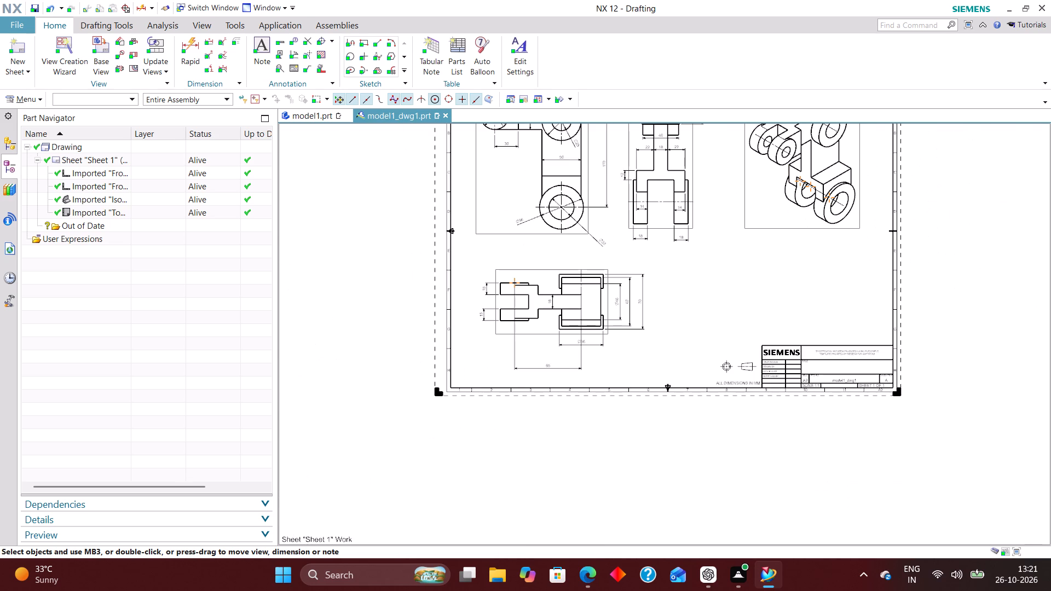
# Switch to the model1.prt model and inspect Extrude (4) and its section sketch with rollback, making no edits and cancelling.
pyautogui.click(298, 113)
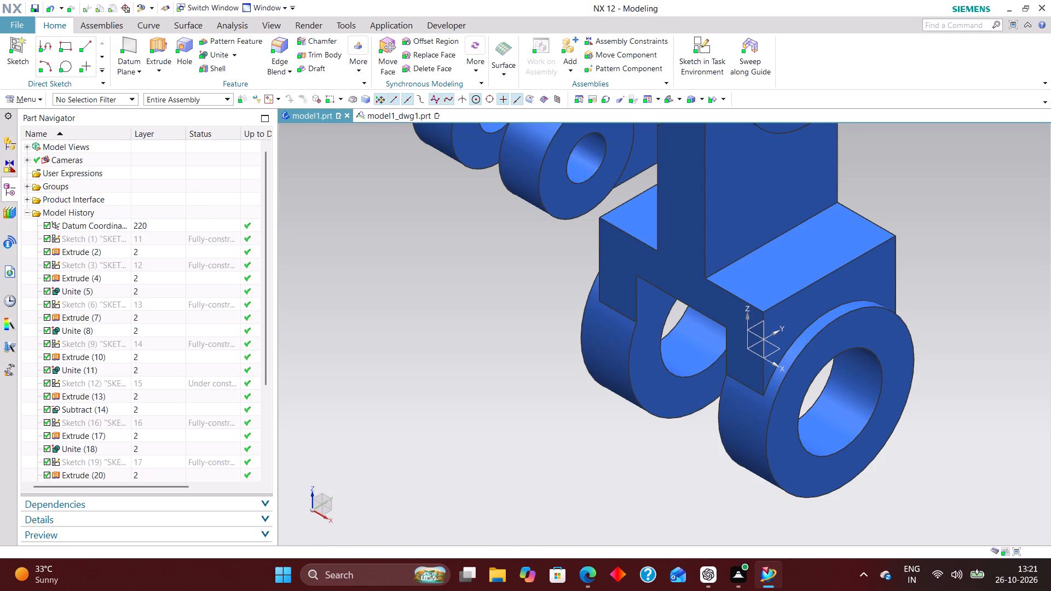
pyautogui.click(114, 265)
pyautogui.rightClick(114, 264)
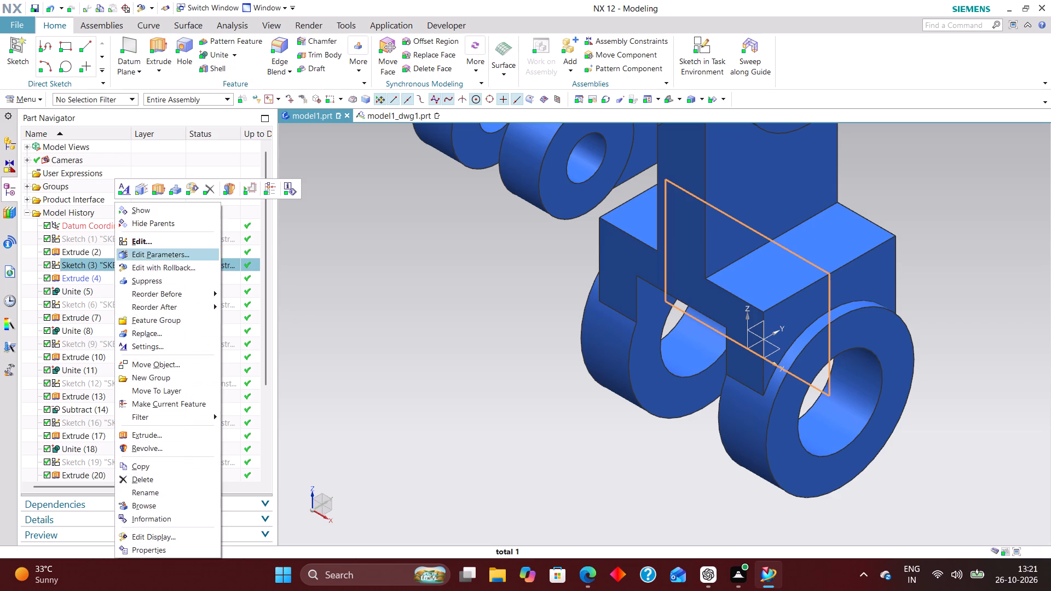
pyautogui.click(93, 276)
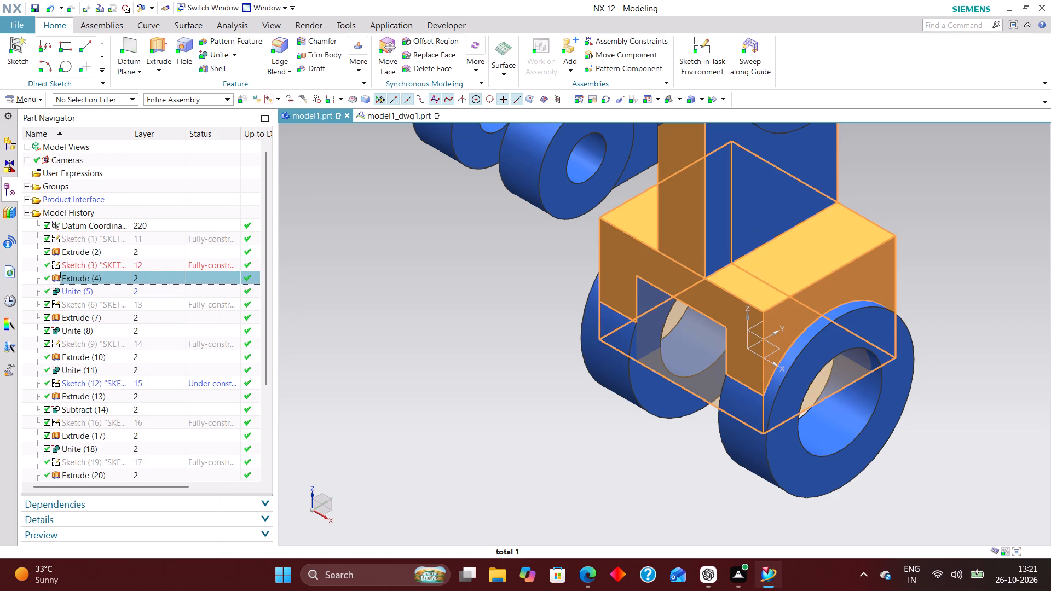
pyautogui.rightClick(161, 265)
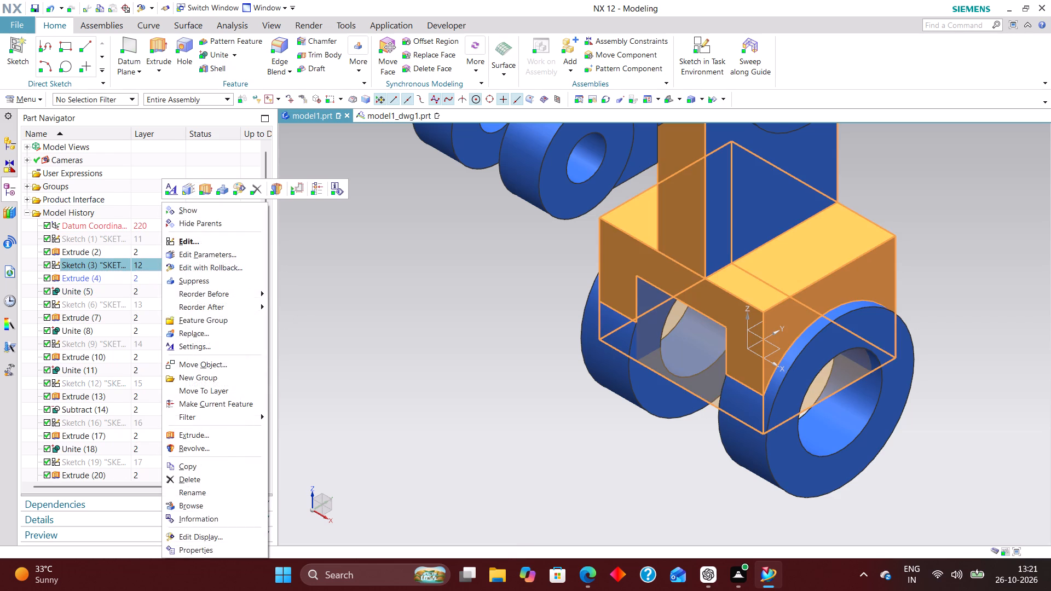
pyautogui.click(137, 276)
pyautogui.rightClick(160, 273)
pyautogui.click(200, 283)
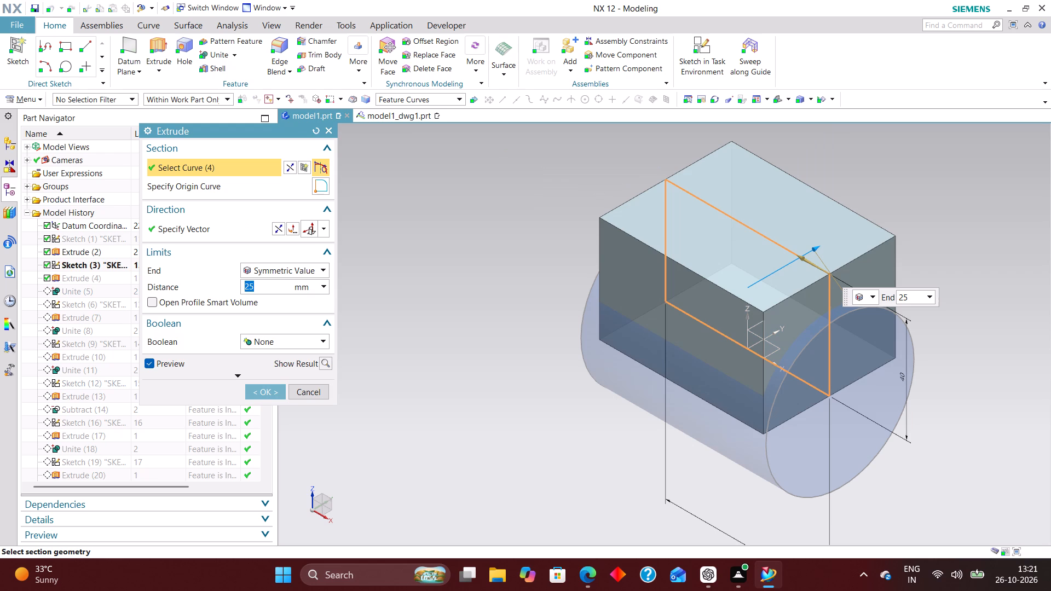
pyautogui.click(309, 169)
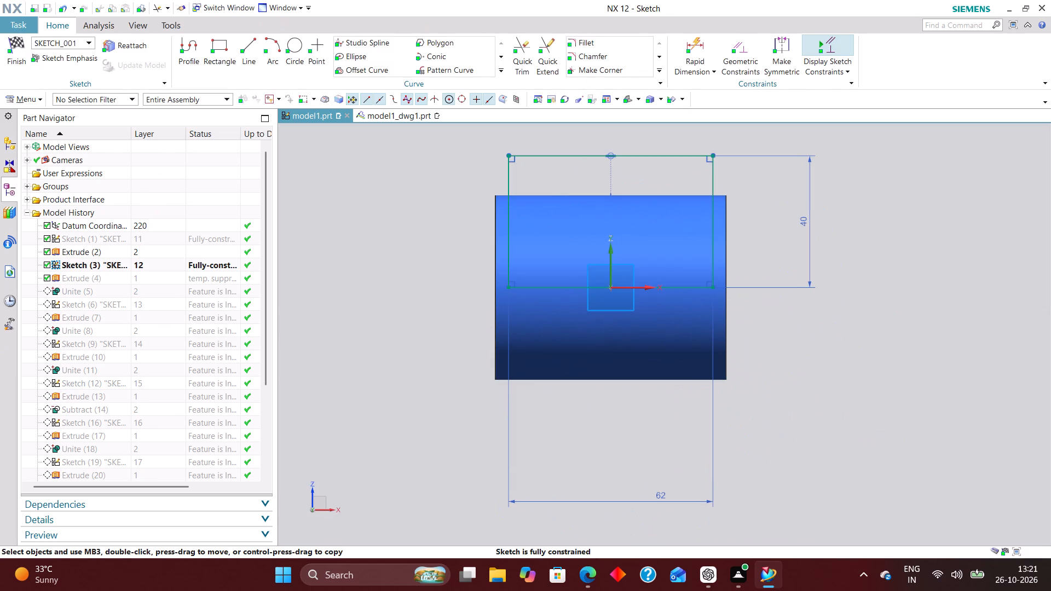
pyautogui.click(12, 40)
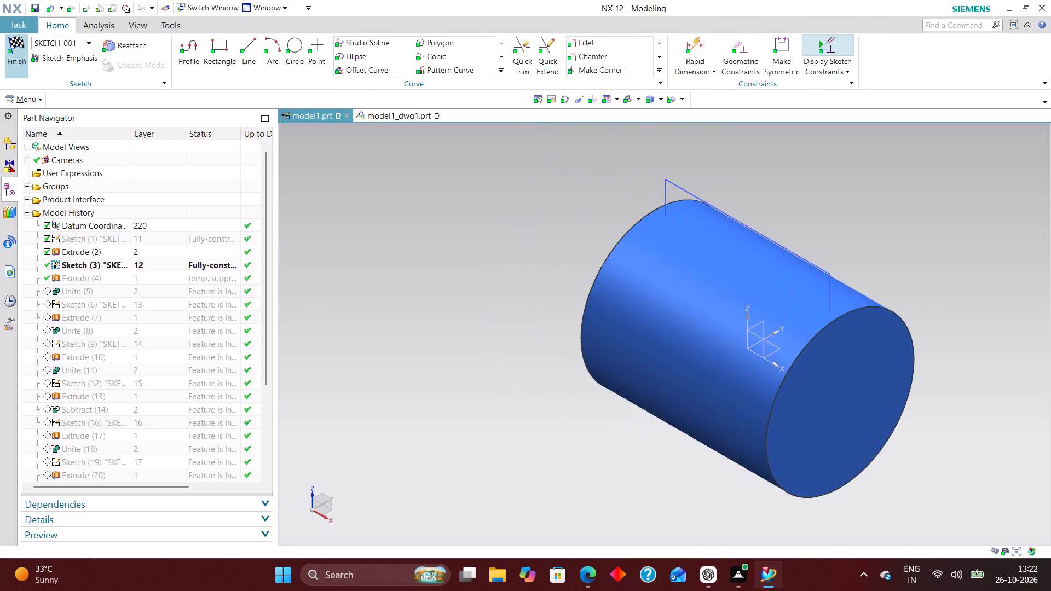
pyautogui.click(325, 391)
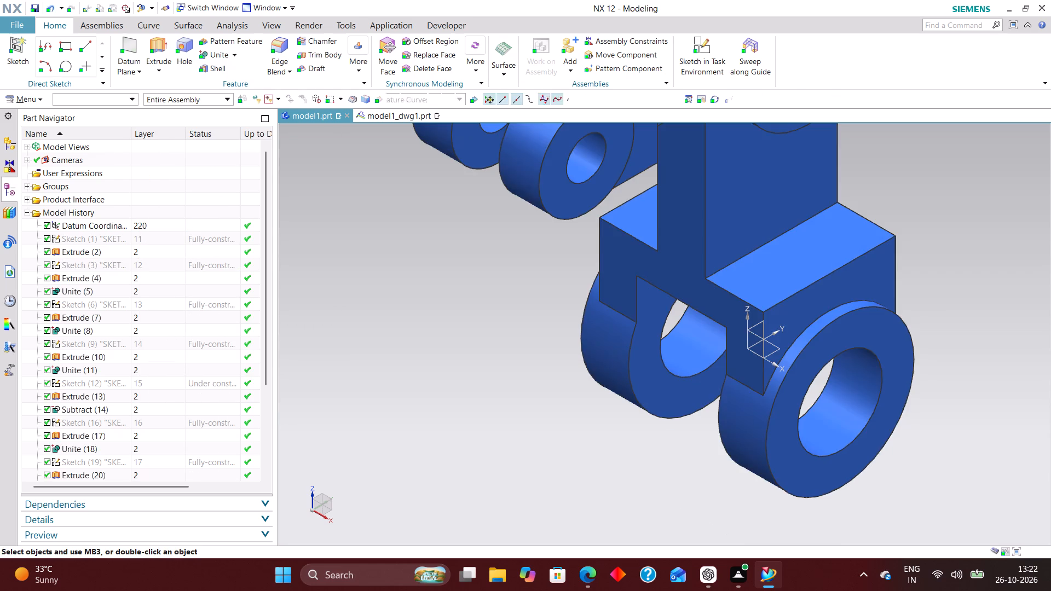
# Switch back to the model1_dwg1.prt drawing and examine the top view and the whole sheet for completeness of the dimensions.
pyautogui.click(395, 114)
pyautogui.scroll(-3, 762, 255)
pyautogui.scroll(5, 735, 248)
pyautogui.moveTo(742, 234); pyautogui.dragTo(692, 312, button='right')
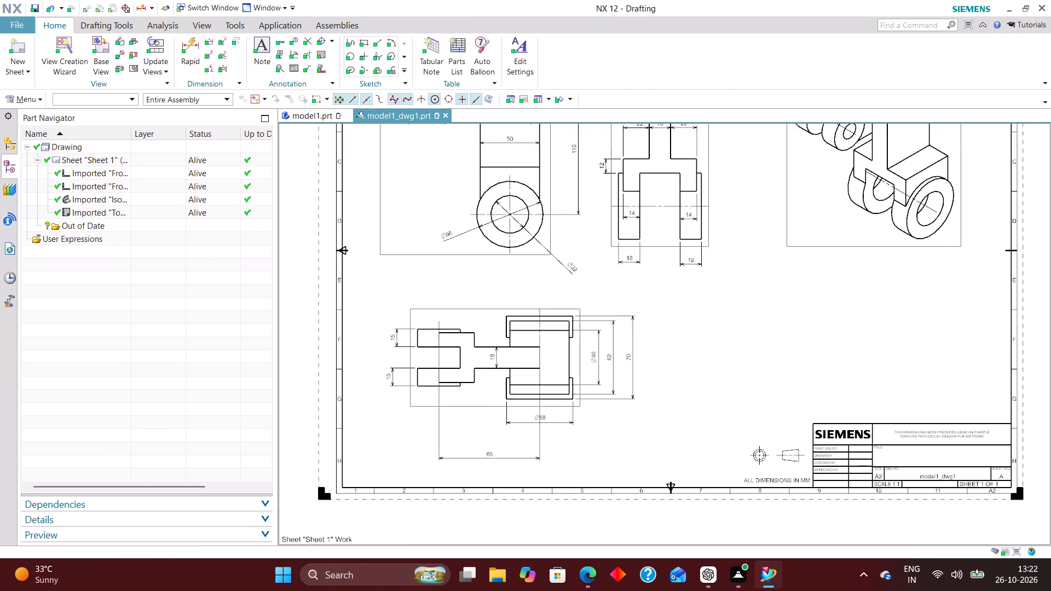
pyautogui.scroll(4, 622, 347)
pyautogui.scroll(-4, 652, 298)
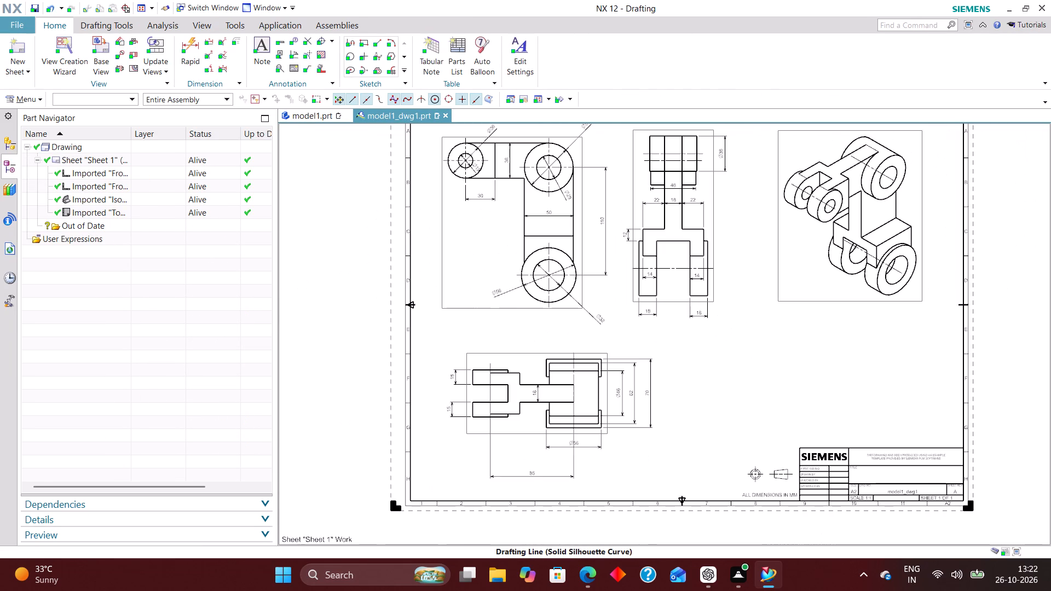
pyautogui.scroll(3, 585, 430)
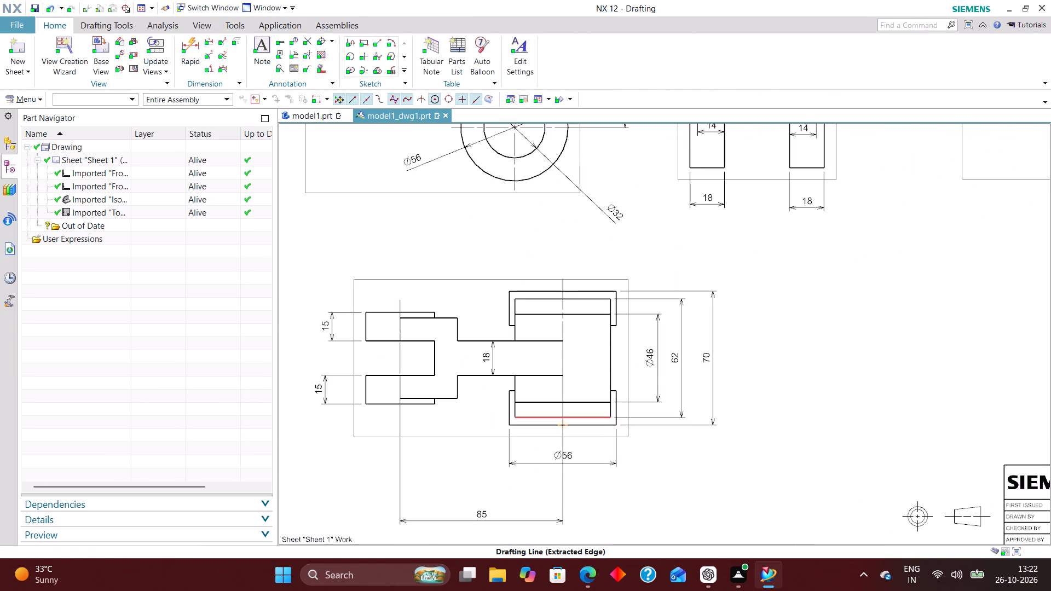
pyautogui.scroll(-4, 635, 407)
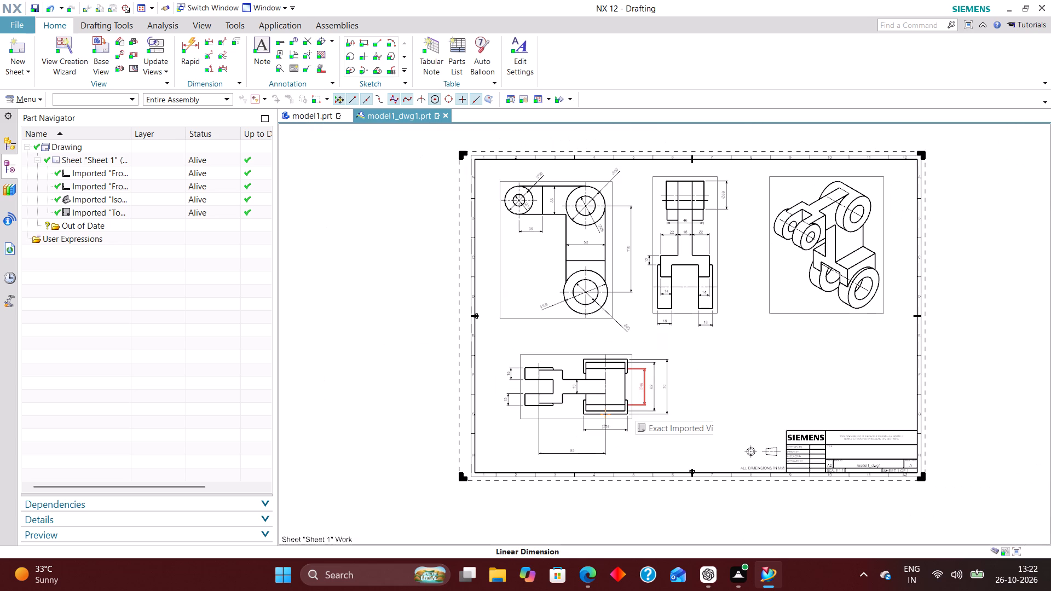
pyautogui.scroll(3, 612, 406)
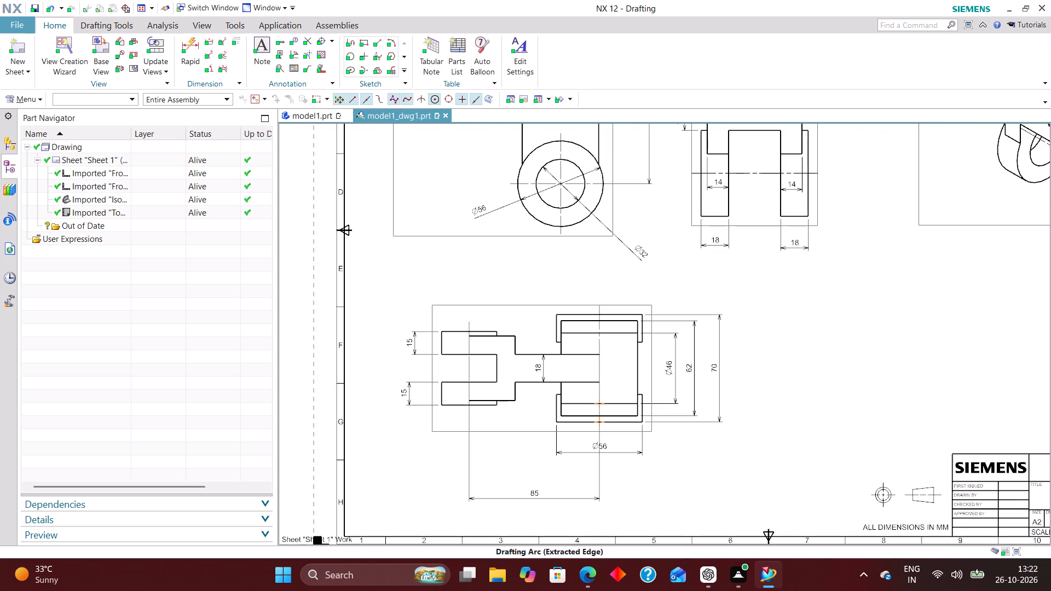
pyautogui.scroll(-1, 613, 401)
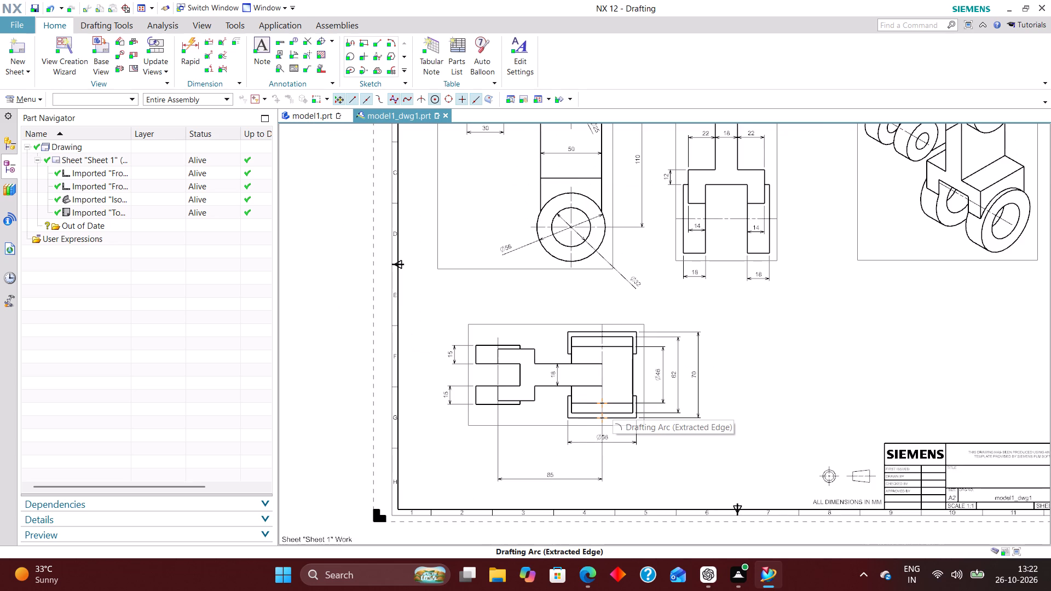
pyautogui.scroll(2, 613, 401)
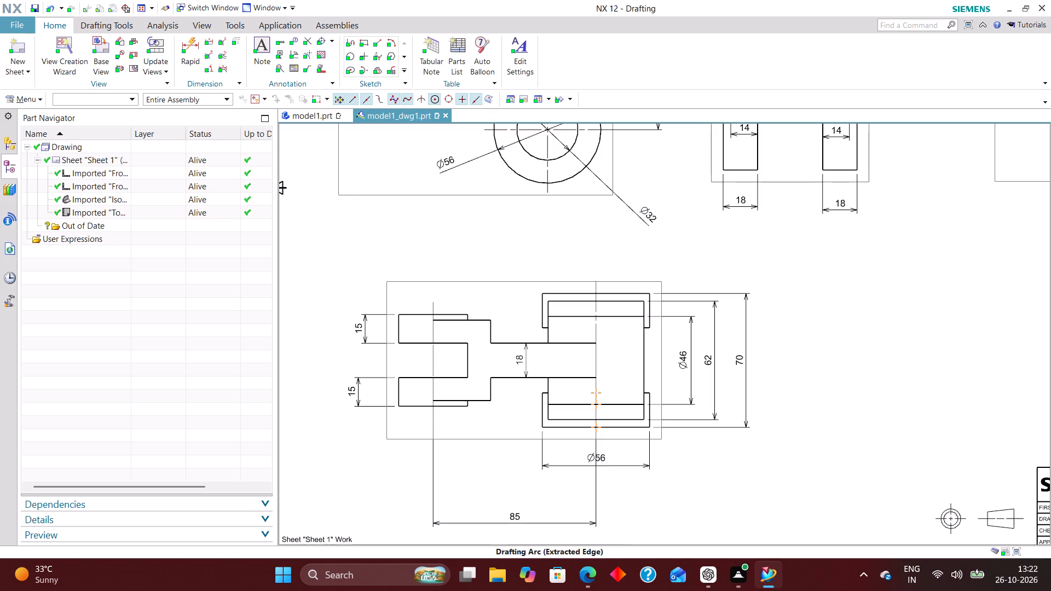
pyautogui.scroll(-1, 700, 365)
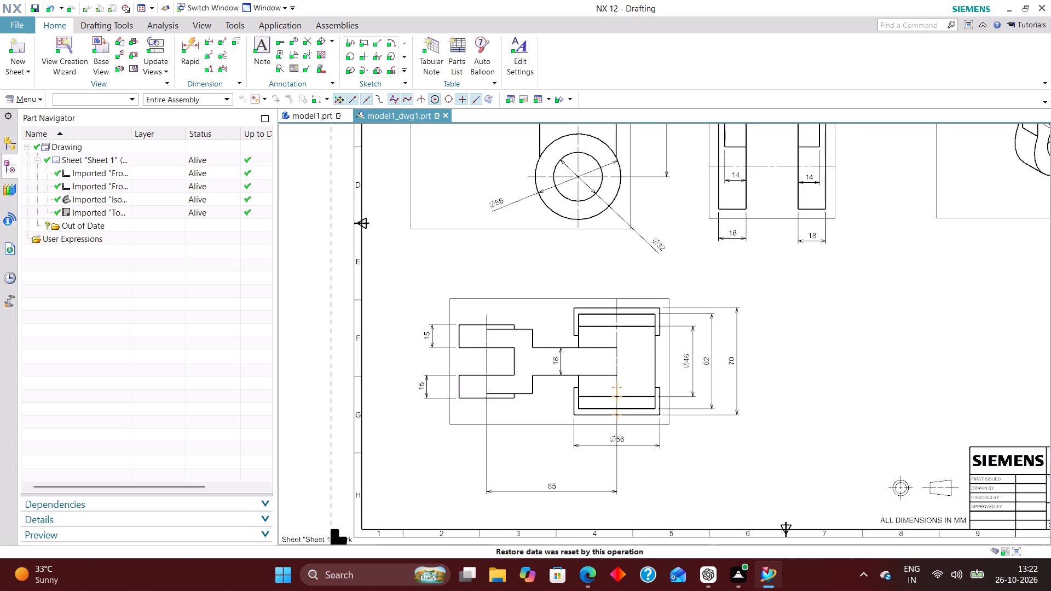
pyautogui.scroll(3, 501, 362)
pyautogui.scroll(-2, 560, 320)
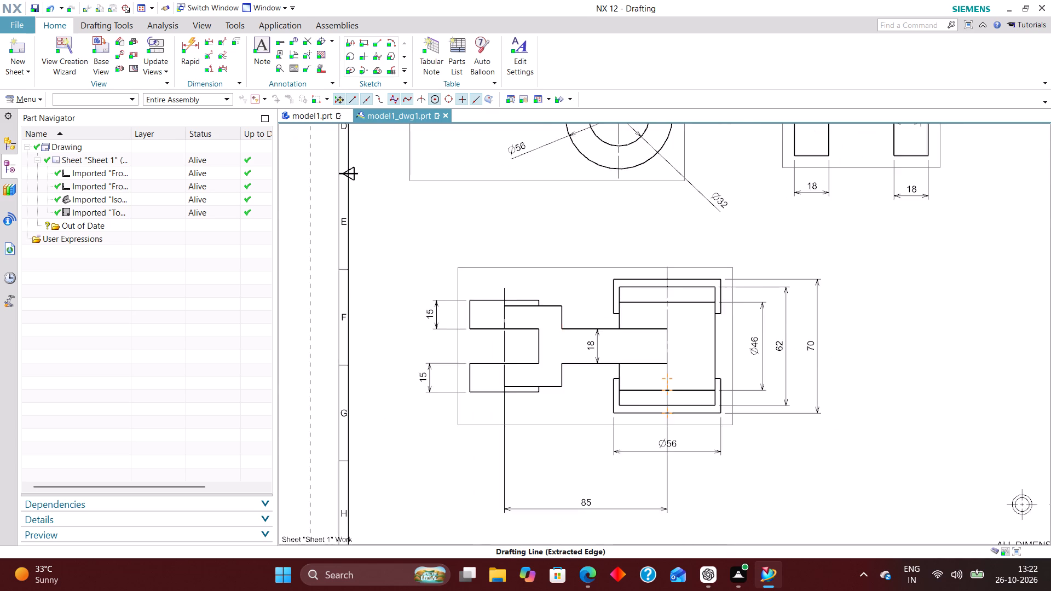
pyautogui.scroll(-1, 562, 320)
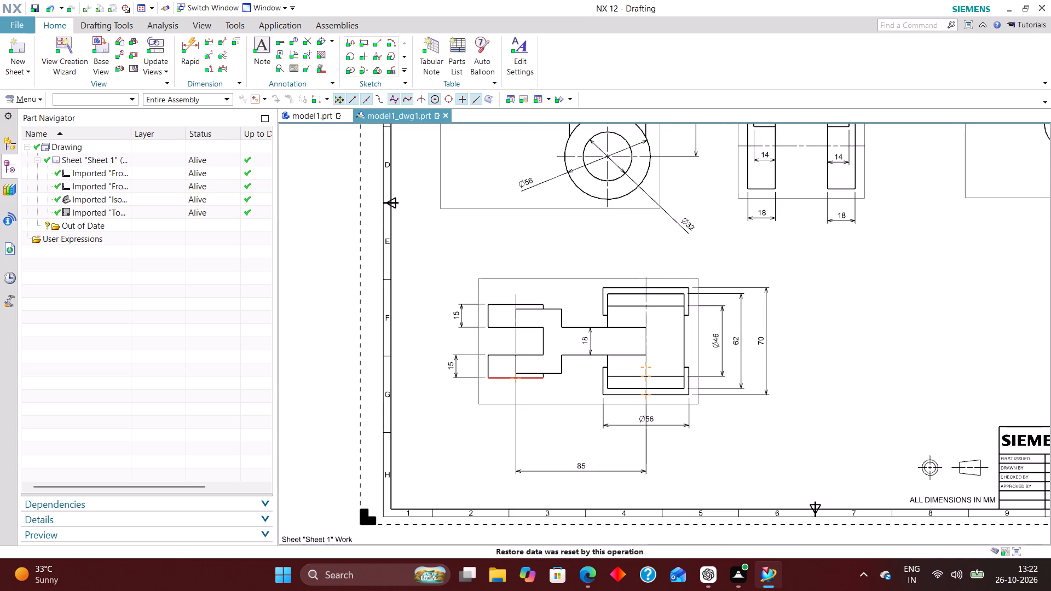
pyautogui.scroll(-2, 529, 408)
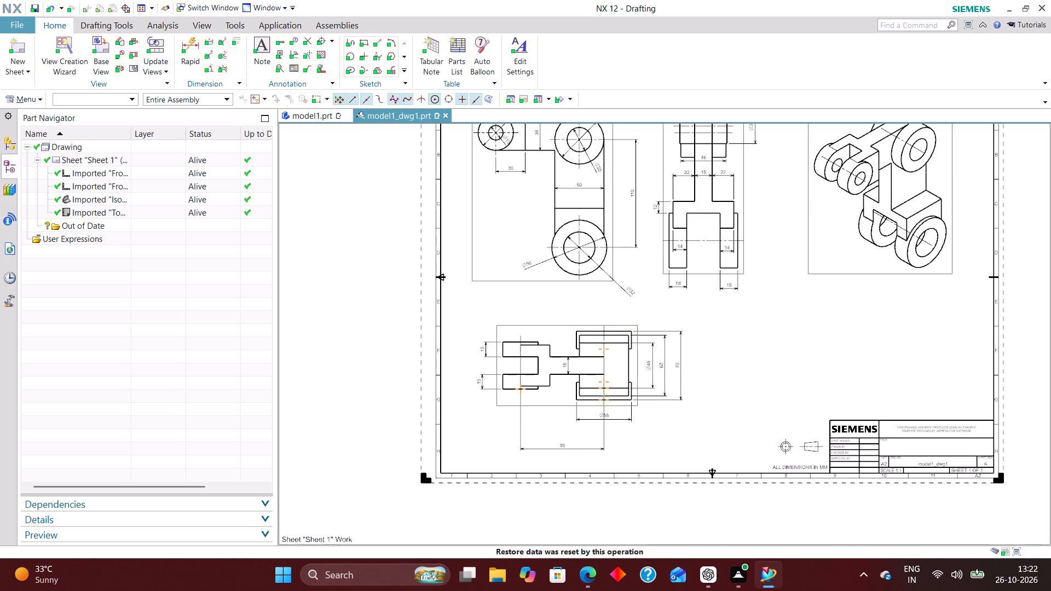
pyautogui.scroll(1, 512, 413)
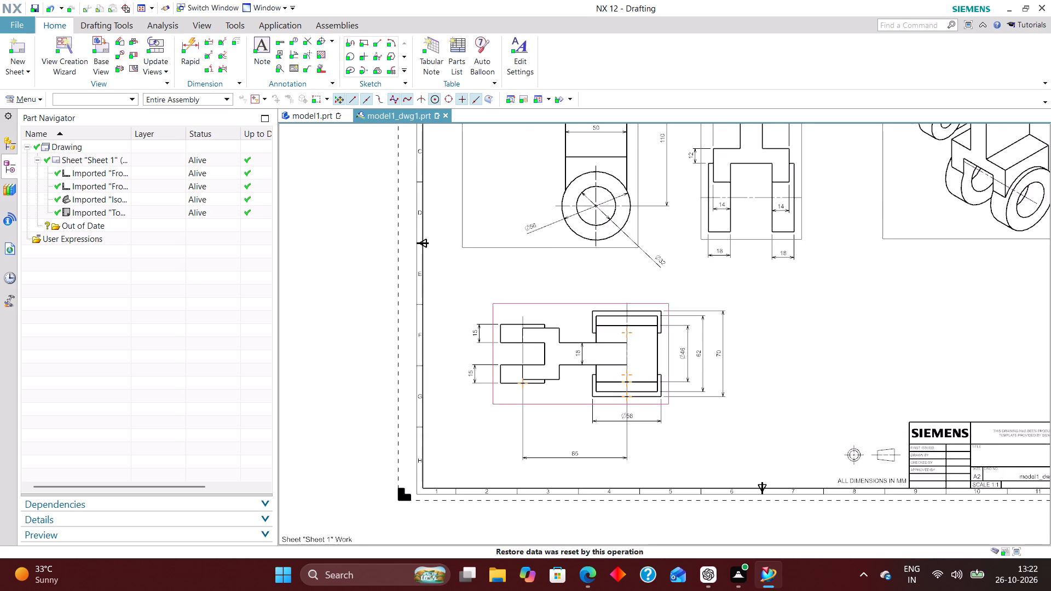
pyautogui.scroll(-2, 509, 407)
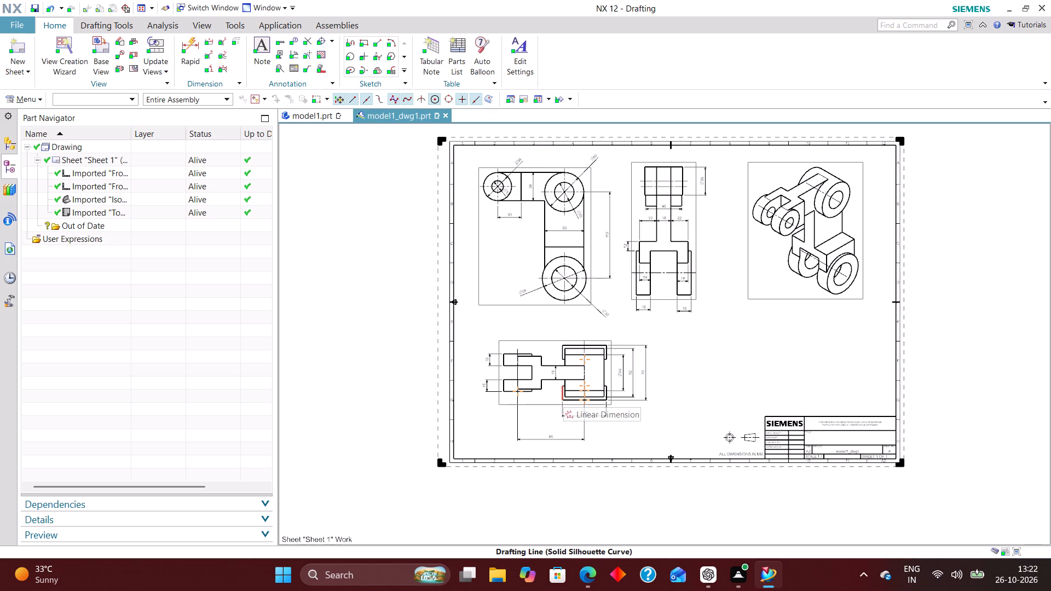
# Change the Ø46 dimension in the top view from a cylindrical to a Vertical measurement method.
pyautogui.scroll(4, 615, 380)
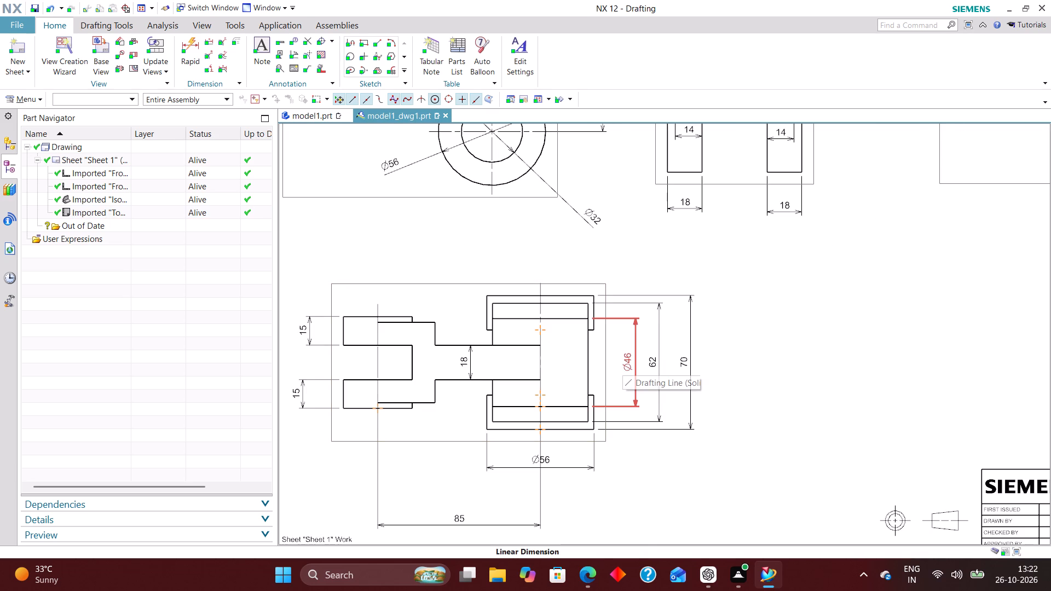
pyautogui.scroll(-2, 591, 374)
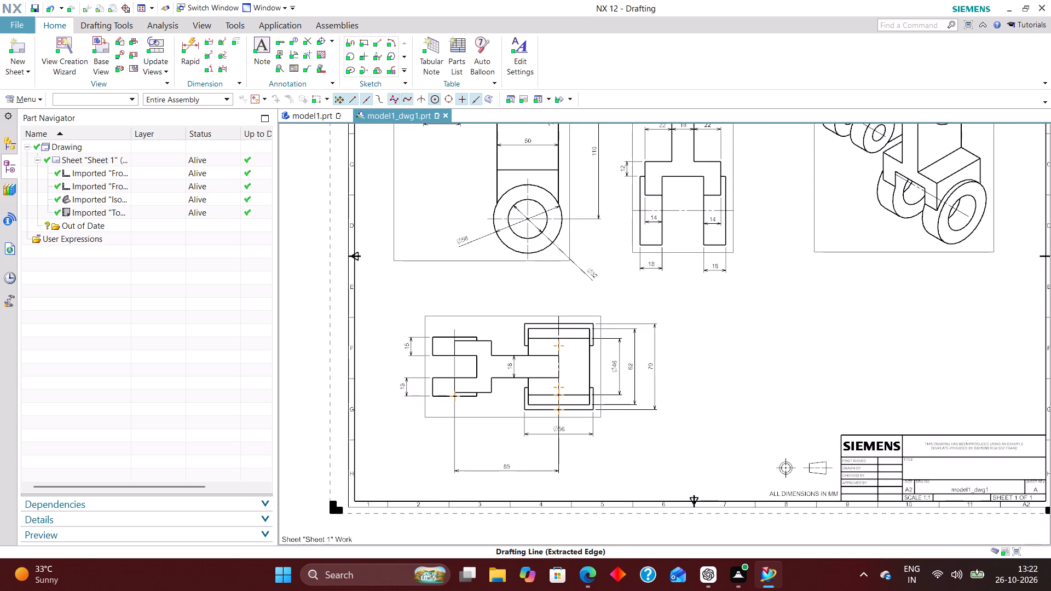
pyautogui.scroll(2, 612, 369)
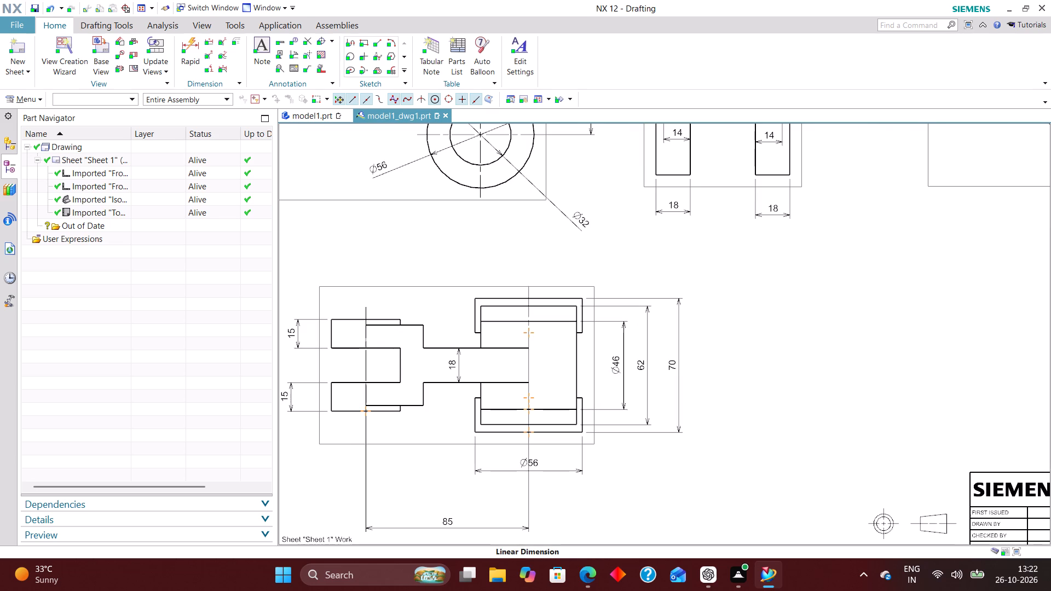
pyautogui.rightClick(621, 372)
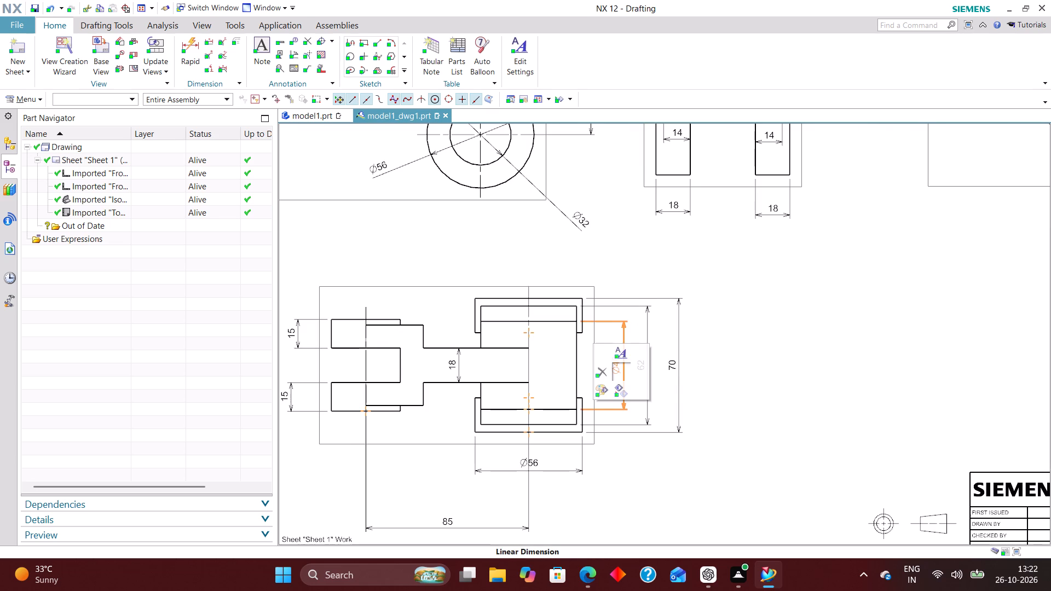
pyautogui.rightClick(621, 372)
pyautogui.click(621, 372)
pyautogui.click(603, 372)
pyautogui.doubleClick(617, 366)
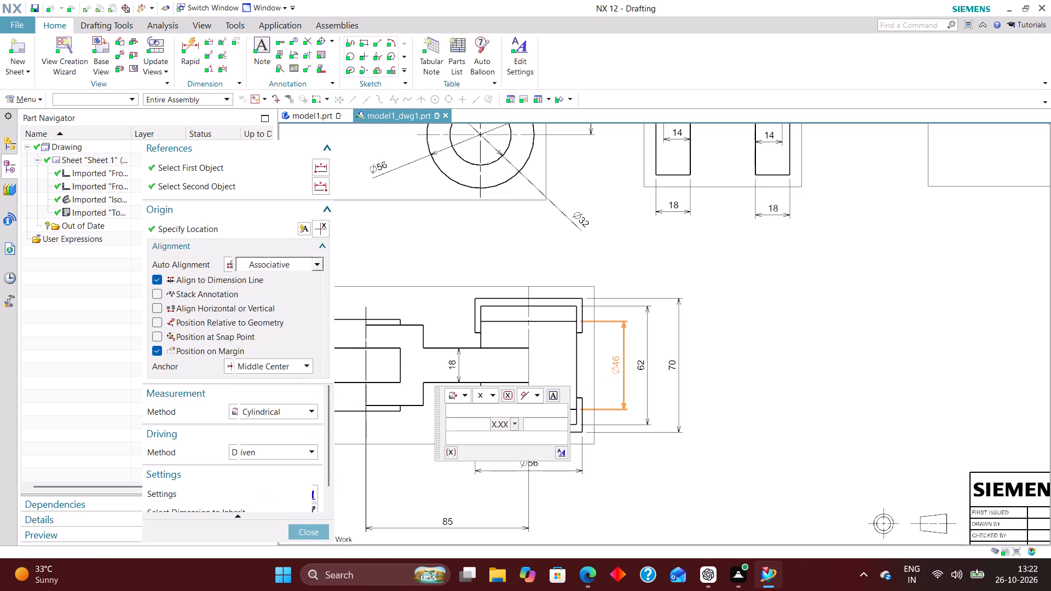
pyautogui.click(290, 411)
pyautogui.click(290, 441)
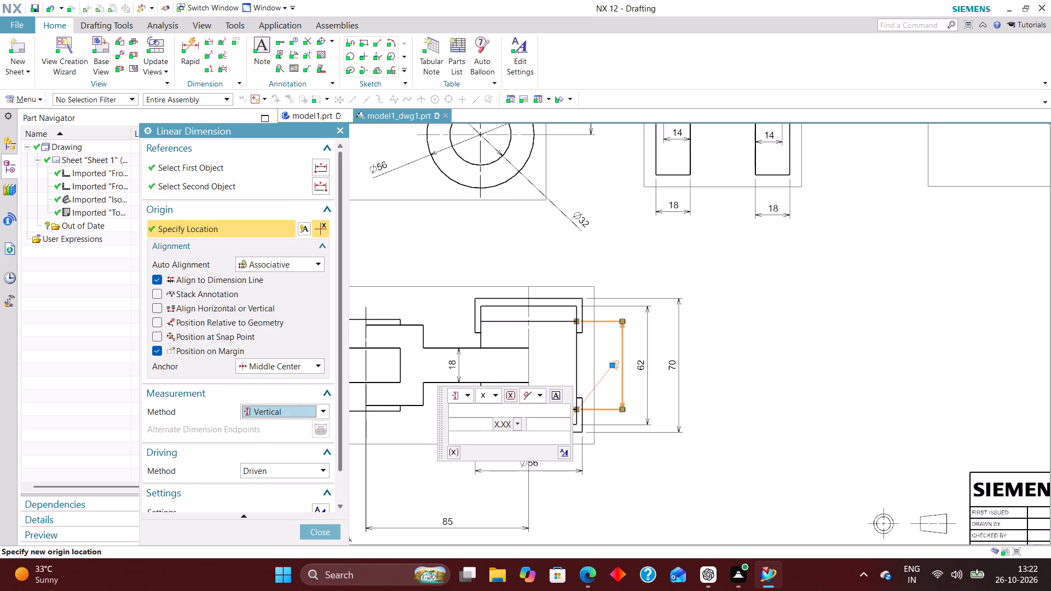
pyautogui.click(319, 533)
# Examine the top view's dimensions and the overall sheet layout for completeness.
pyautogui.scroll(-1, 616, 387)
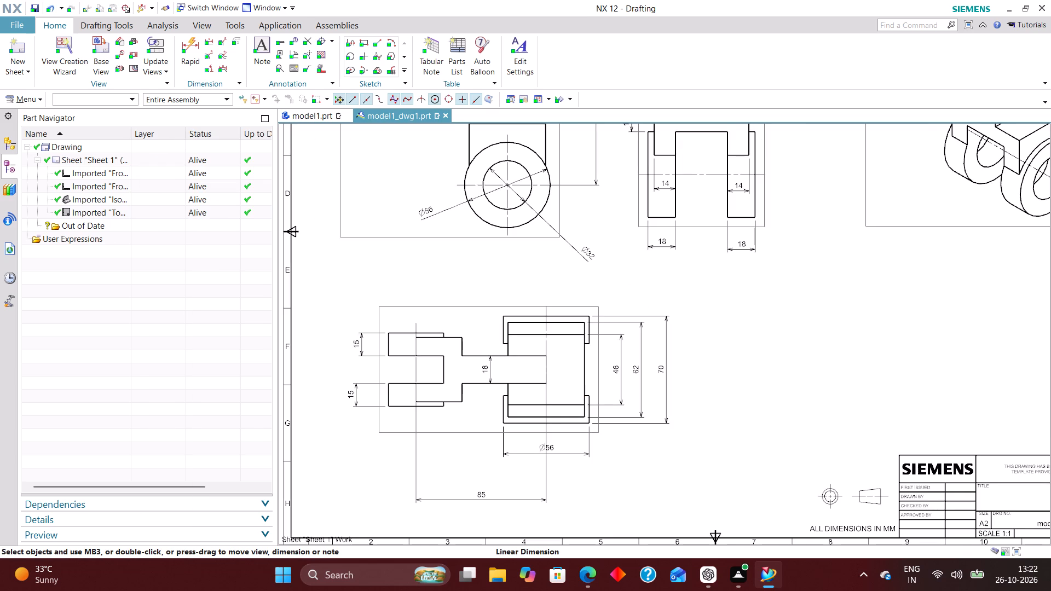
pyautogui.scroll(-2, 563, 351)
pyautogui.scroll(4, 534, 384)
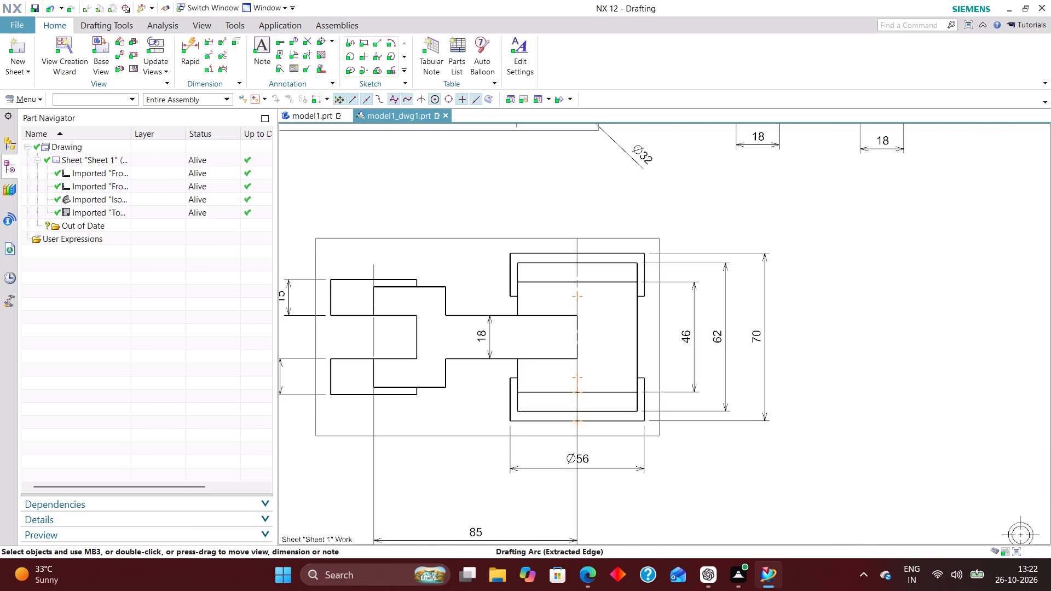
pyautogui.scroll(-4, 517, 297)
pyautogui.scroll(-3, 567, 349)
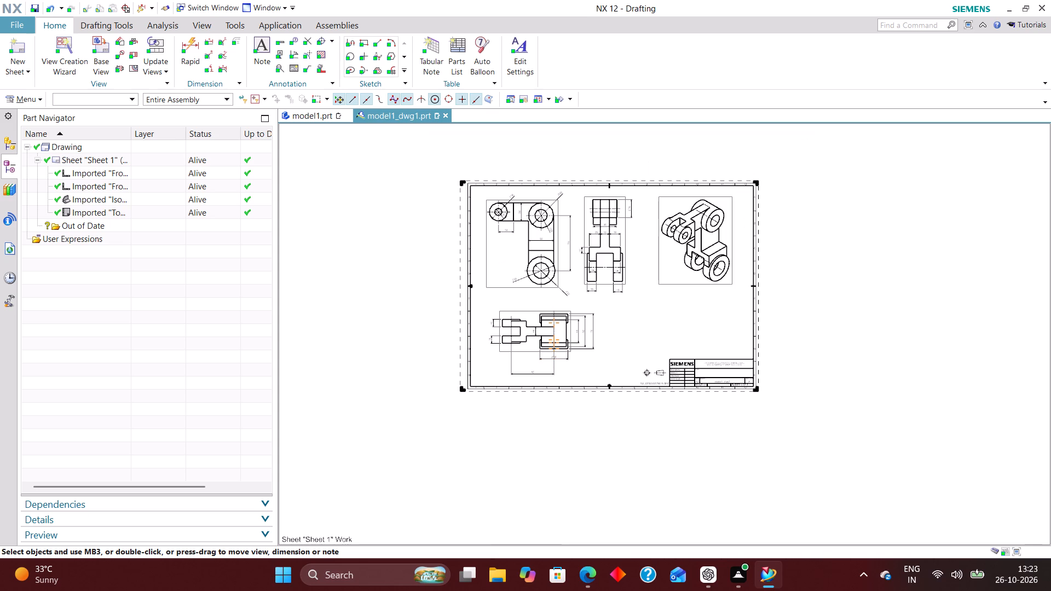
pyautogui.scroll(2, 673, 248)
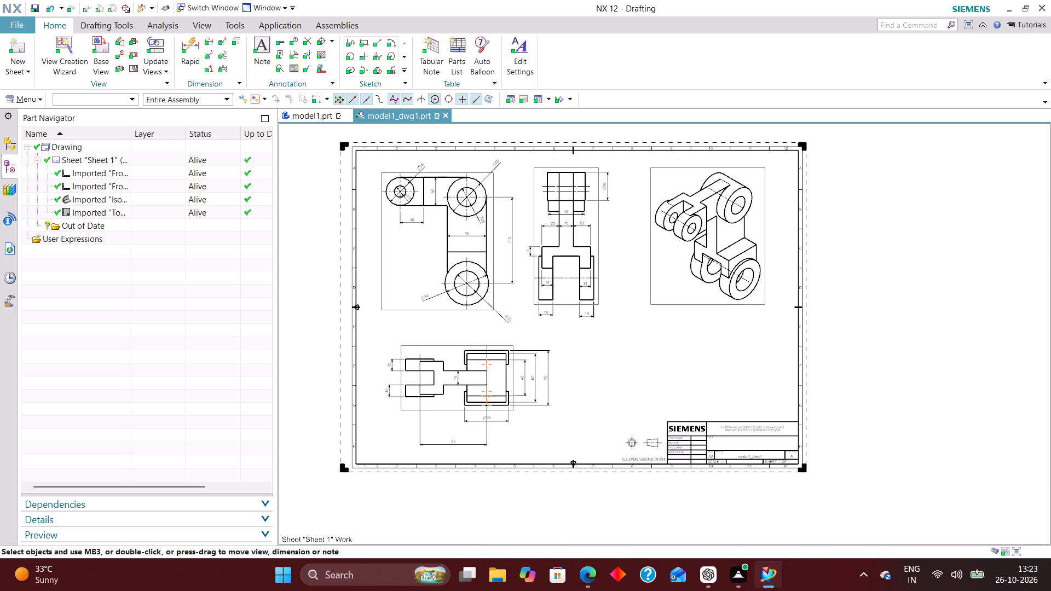
pyautogui.scroll(5, 480, 163)
pyautogui.scroll(-5, 531, 183)
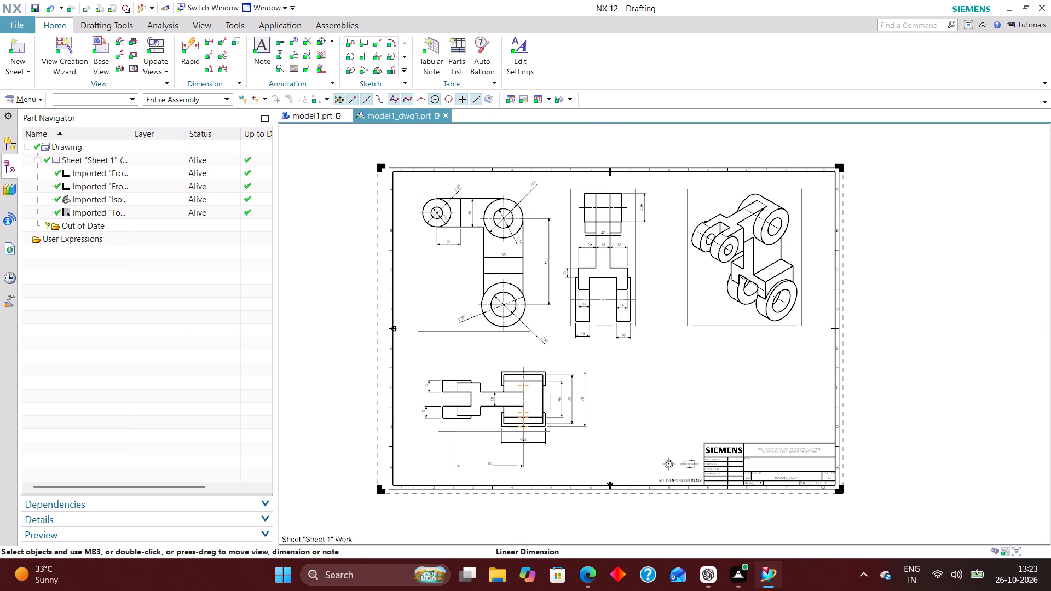
pyautogui.moveTo(665, 367); pyautogui.dragTo(600, 393, button='right')
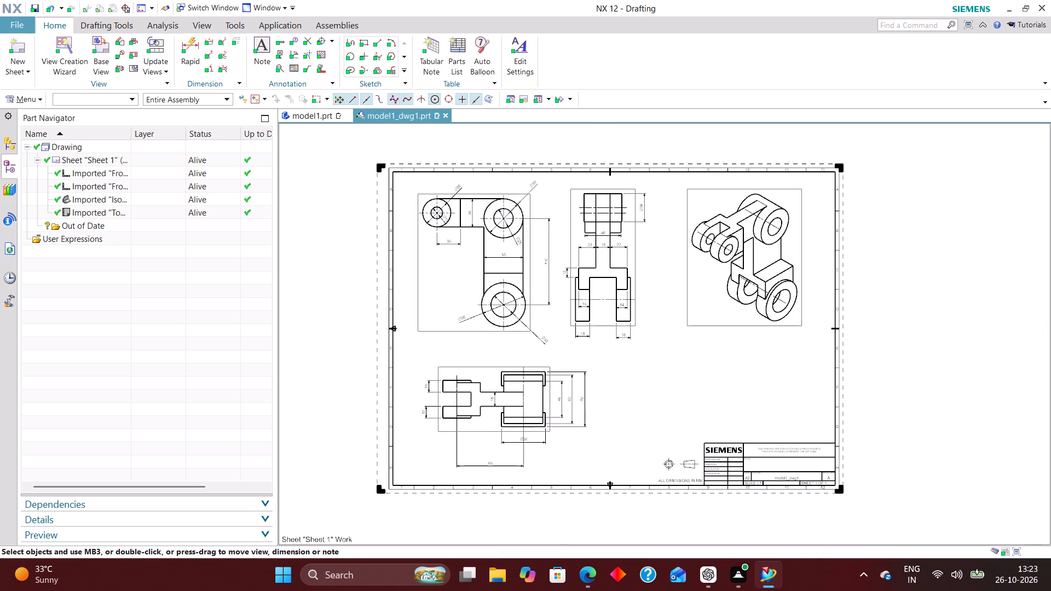
pyautogui.moveTo(667, 351); pyautogui.dragTo(648, 377, button='right')
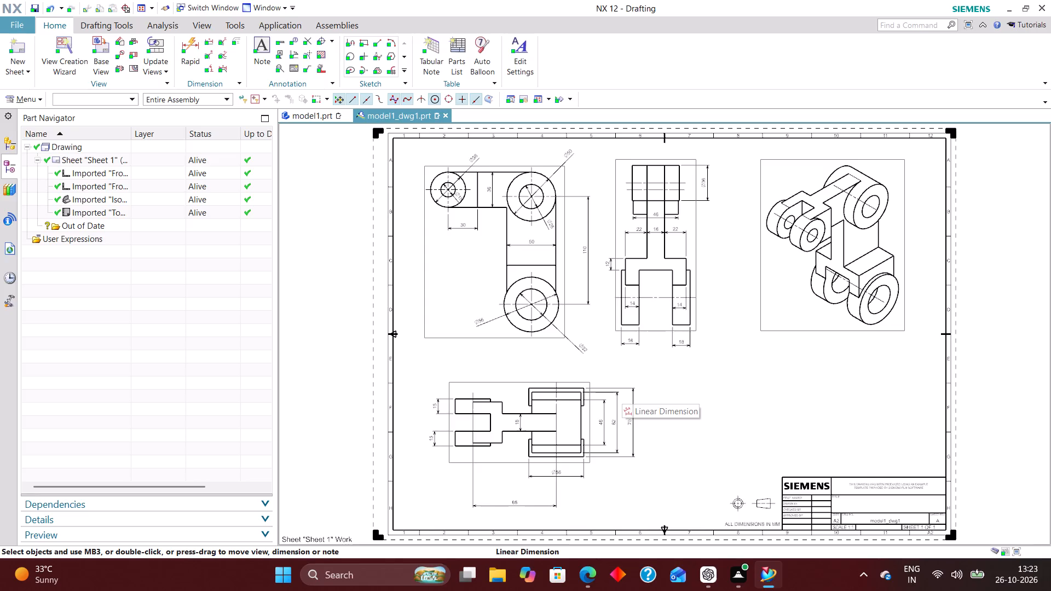
# Show the view label on the isometric view, with the label type set to Name.
pyautogui.rightClick(789, 332)
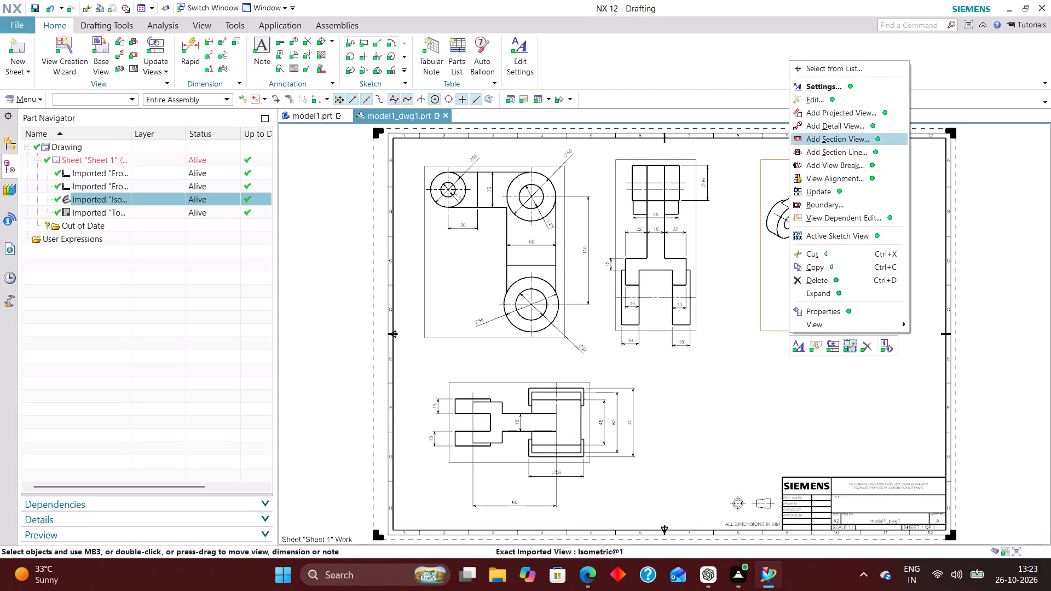
pyautogui.click(854, 79)
pyautogui.click(853, 84)
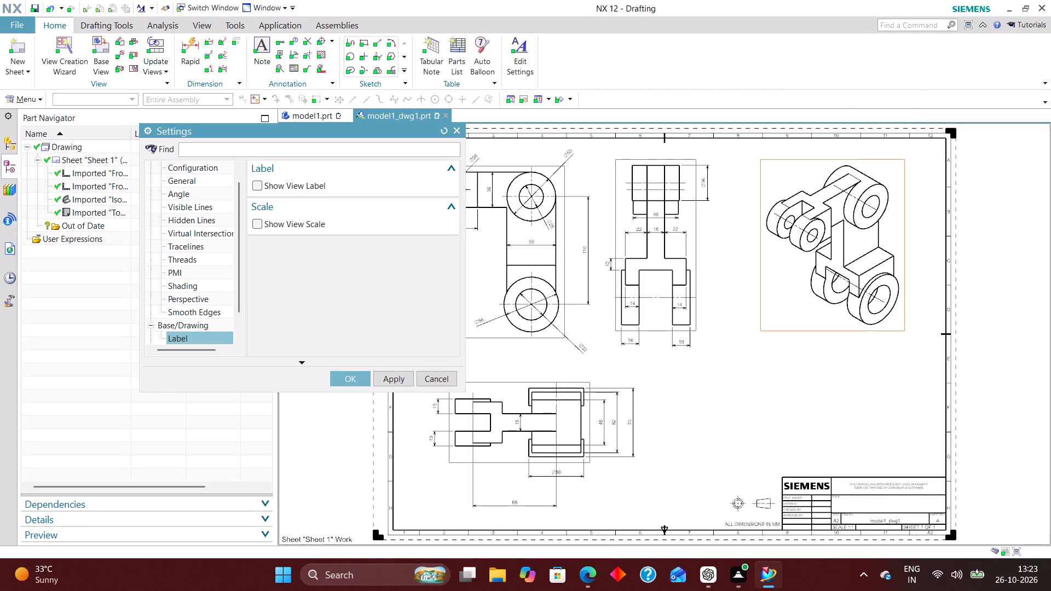
pyautogui.click(258, 185)
pyautogui.click(398, 239)
pyautogui.click(393, 260)
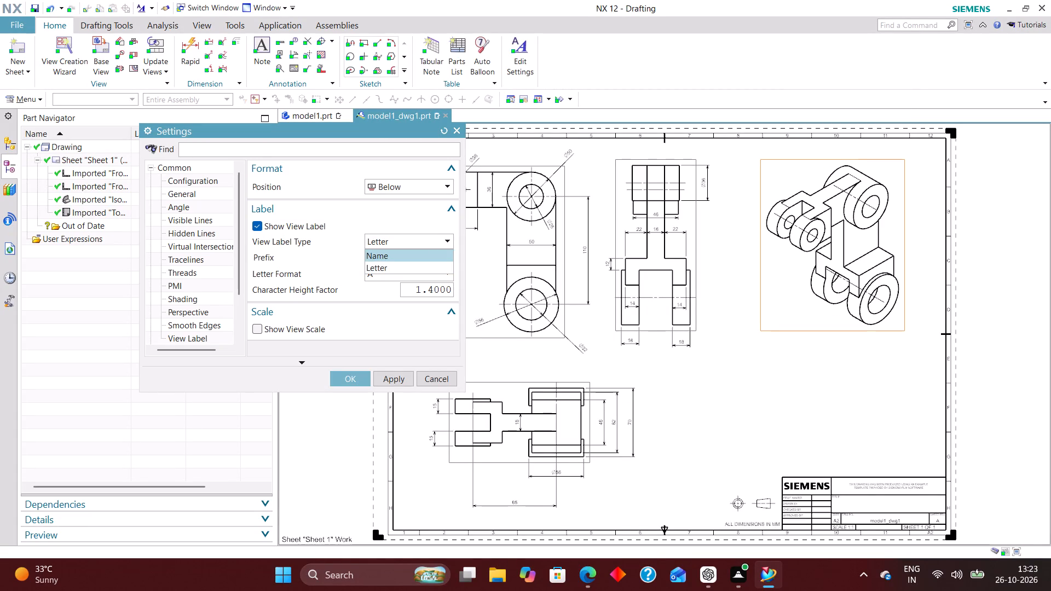
pyautogui.click(357, 380)
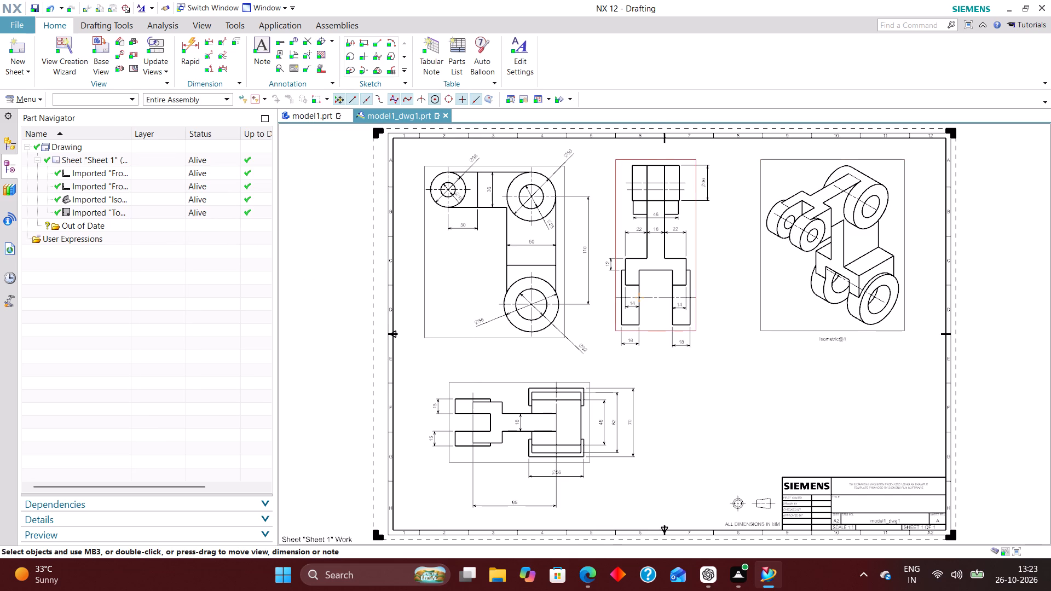
# Show the view label on the side view, with the label type set to Name.
pyautogui.rightClick(650, 333)
pyautogui.click(693, 83)
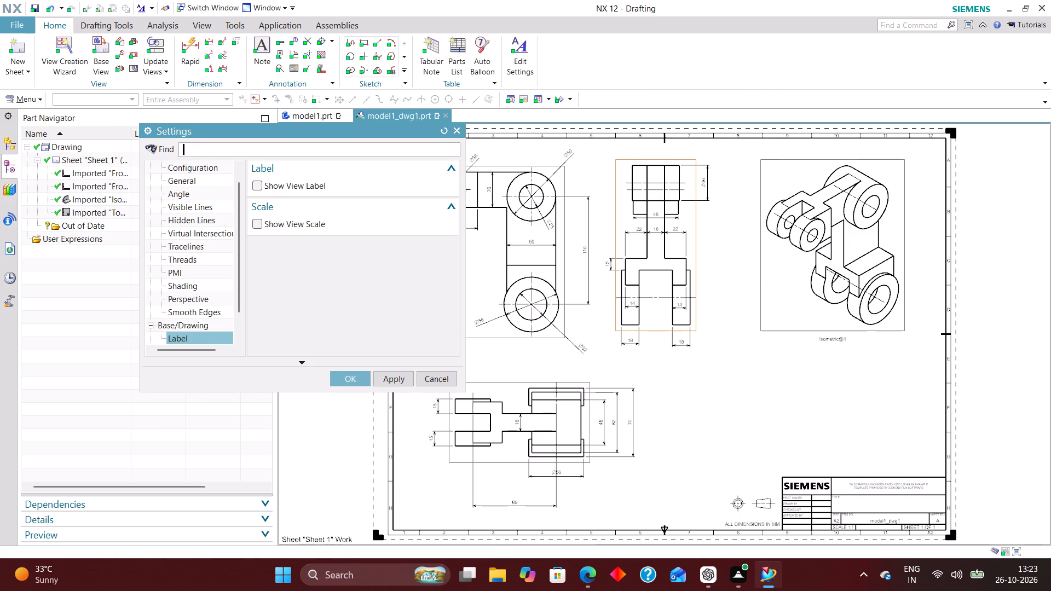
pyautogui.click(257, 184)
pyautogui.click(391, 238)
pyautogui.click(391, 248)
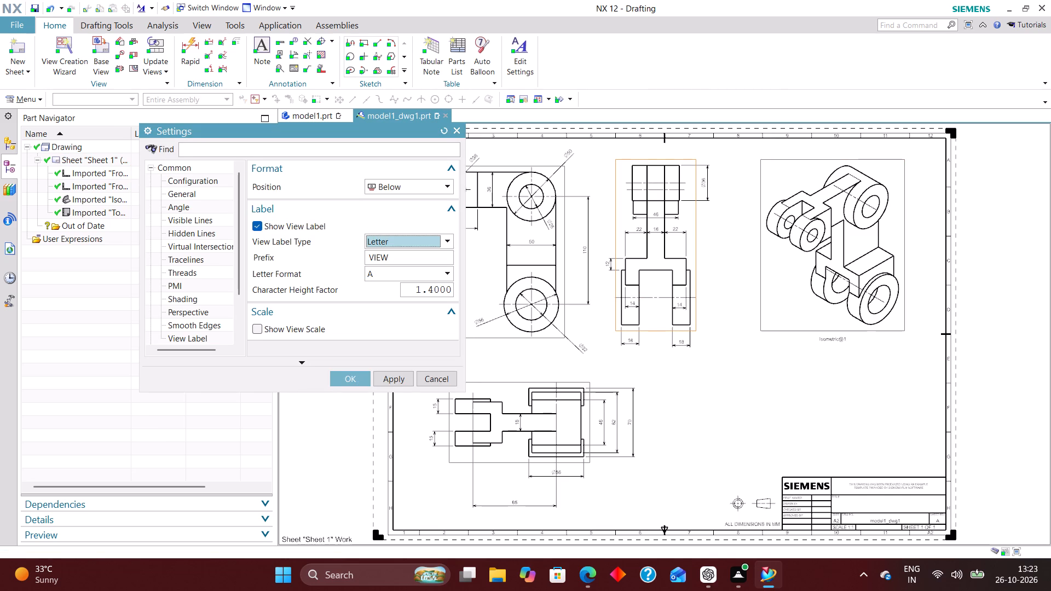
pyautogui.click(405, 235)
pyautogui.click(397, 257)
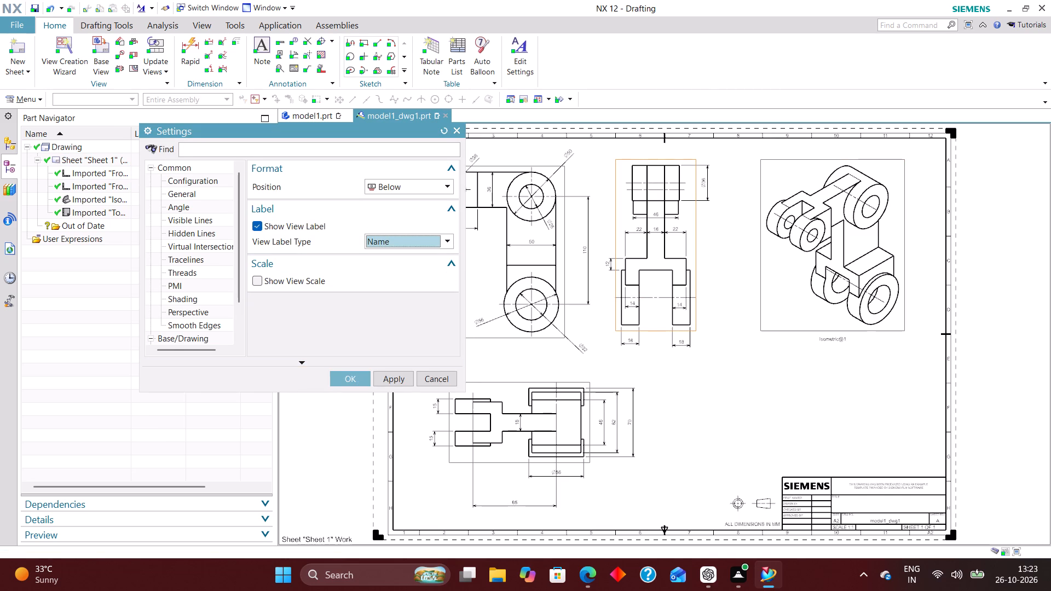
pyautogui.click(361, 381)
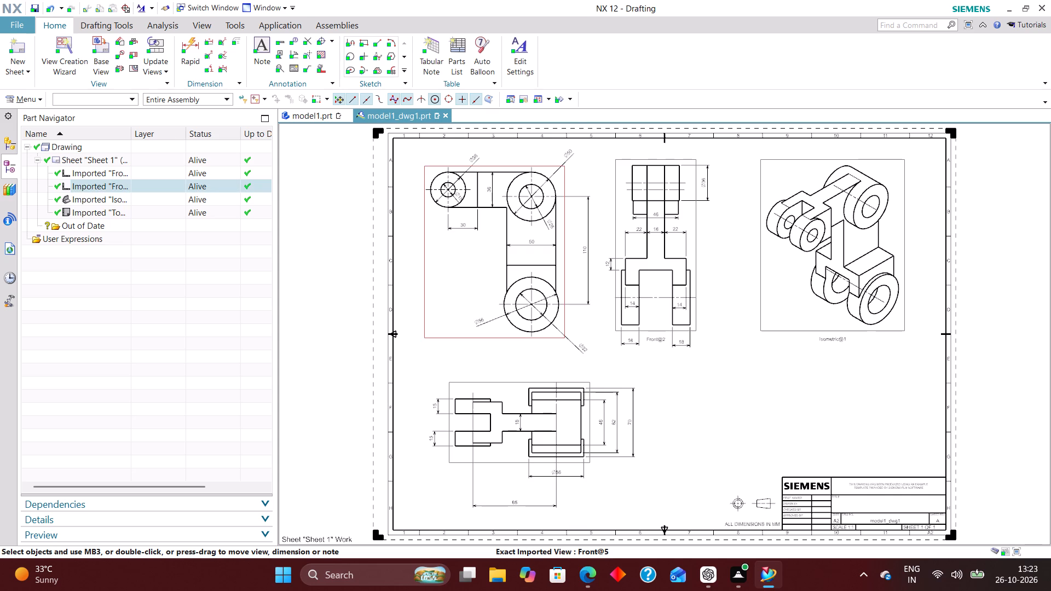
# Show the view label on the L-shaped front view, with the label type set to Name.
pyautogui.rightClick(480, 337)
pyautogui.click(511, 95)
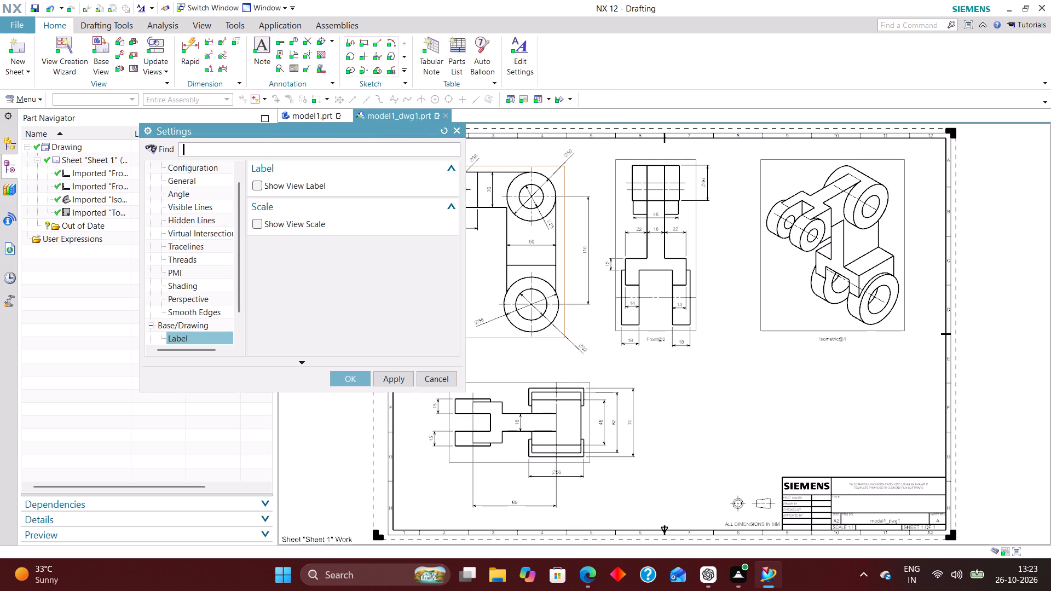
pyautogui.click(254, 184)
pyautogui.click(406, 242)
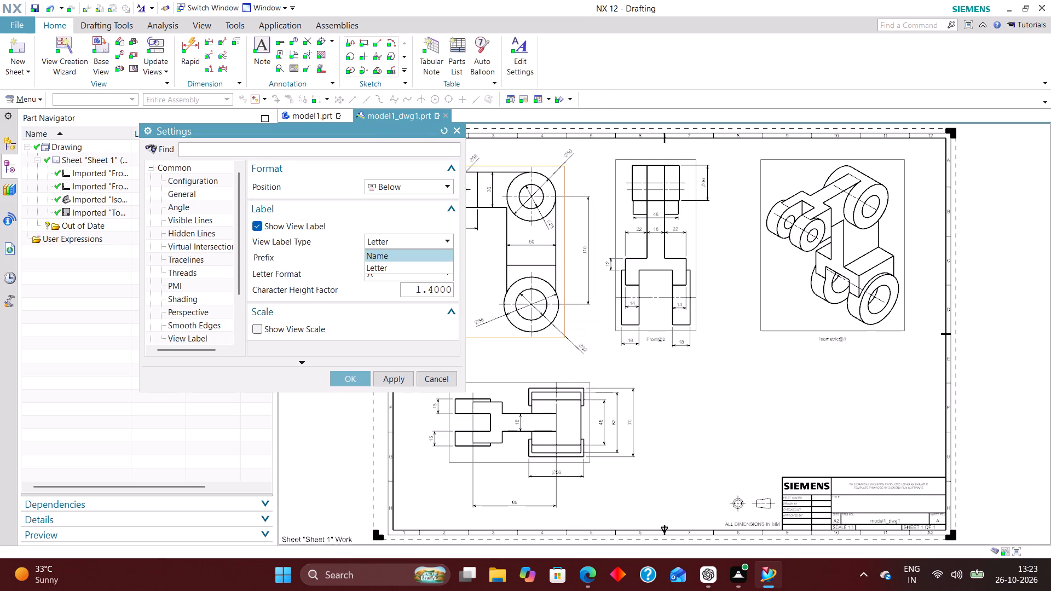
pyautogui.click(403, 254)
pyautogui.click(339, 376)
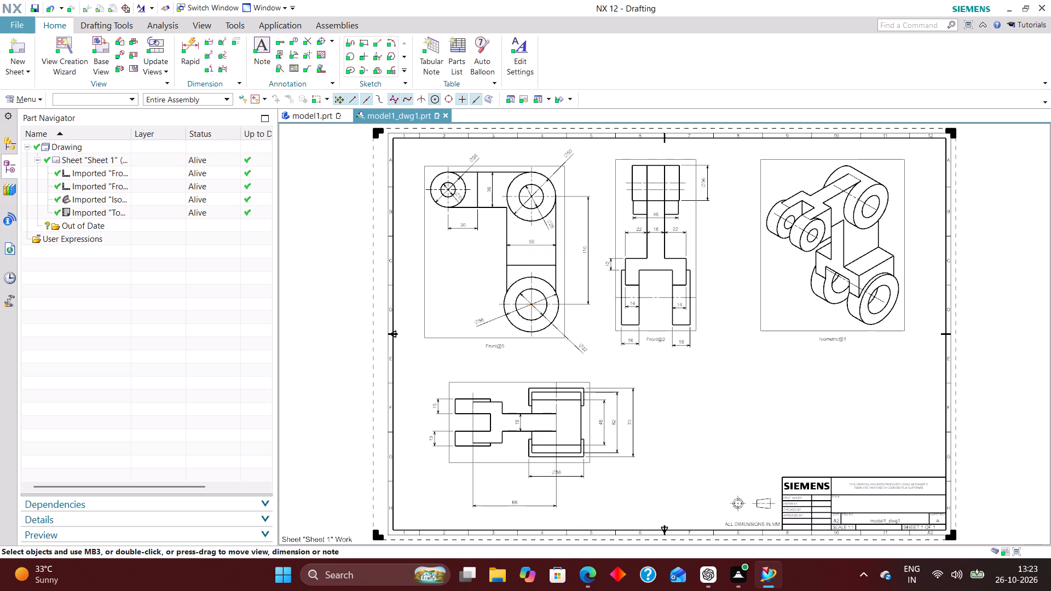
# Show the view label on the top view, with the label type set to Name.
pyautogui.rightClick(499, 466)
pyautogui.click(534, 220)
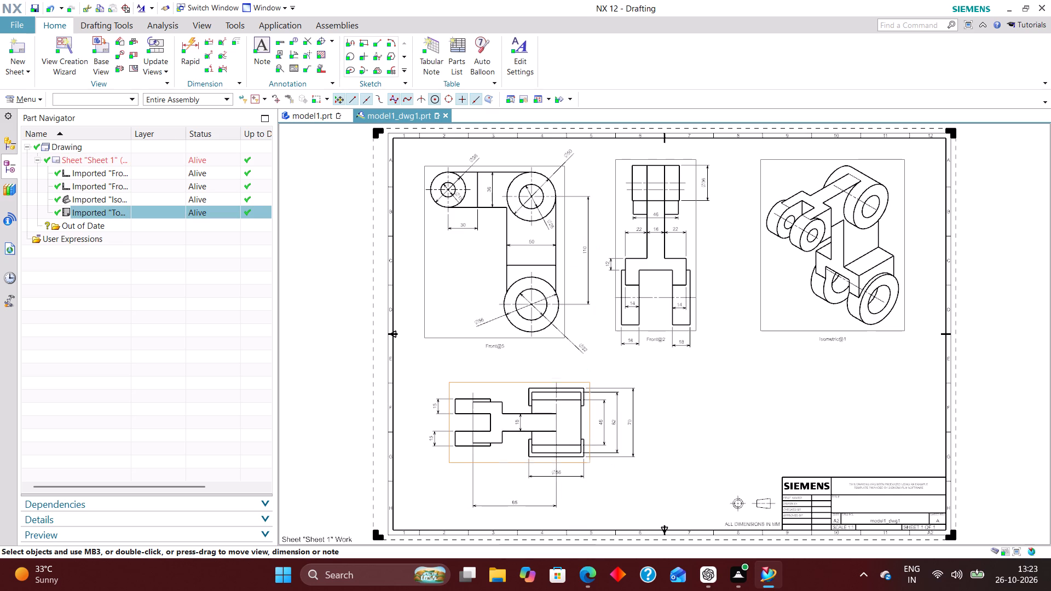
pyautogui.click(256, 186)
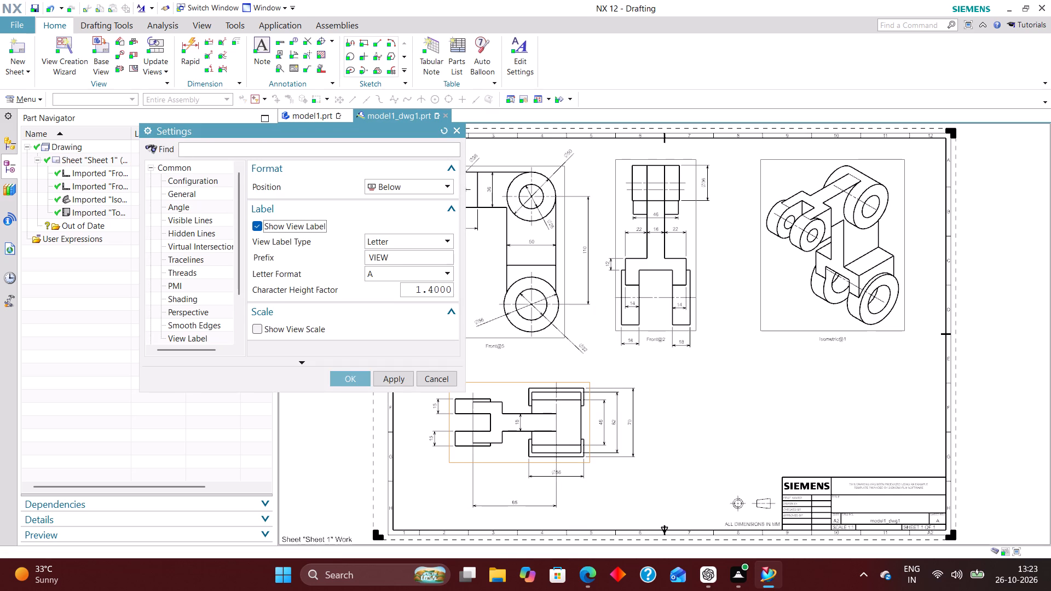
pyautogui.click(409, 237)
pyautogui.click(395, 253)
pyautogui.click(355, 381)
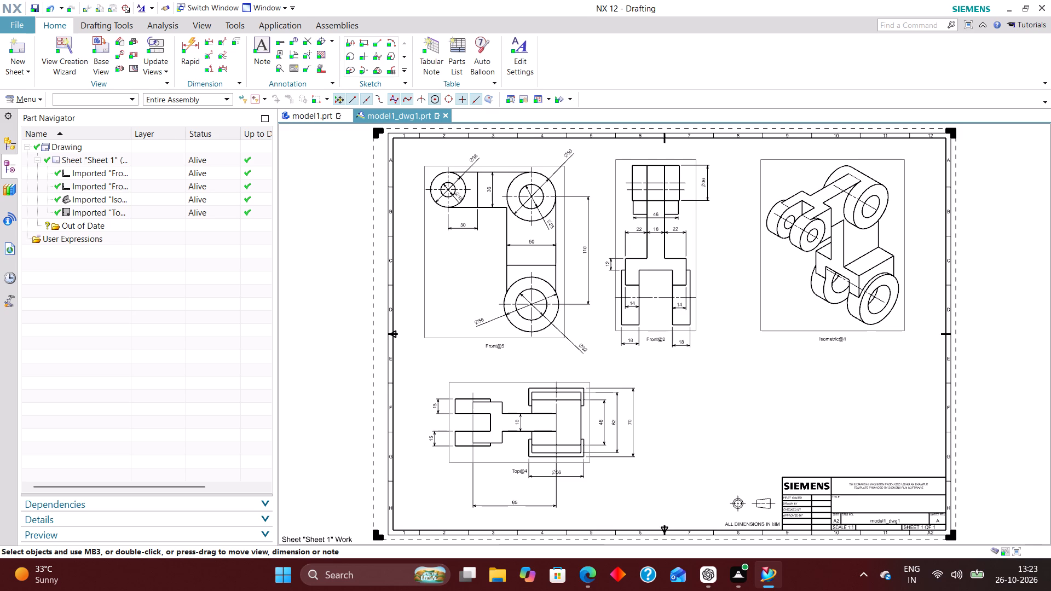
# Rename the imported top view as TOP VIEW.
pyautogui.click(132, 213)
pyautogui.rightClick(131, 213)
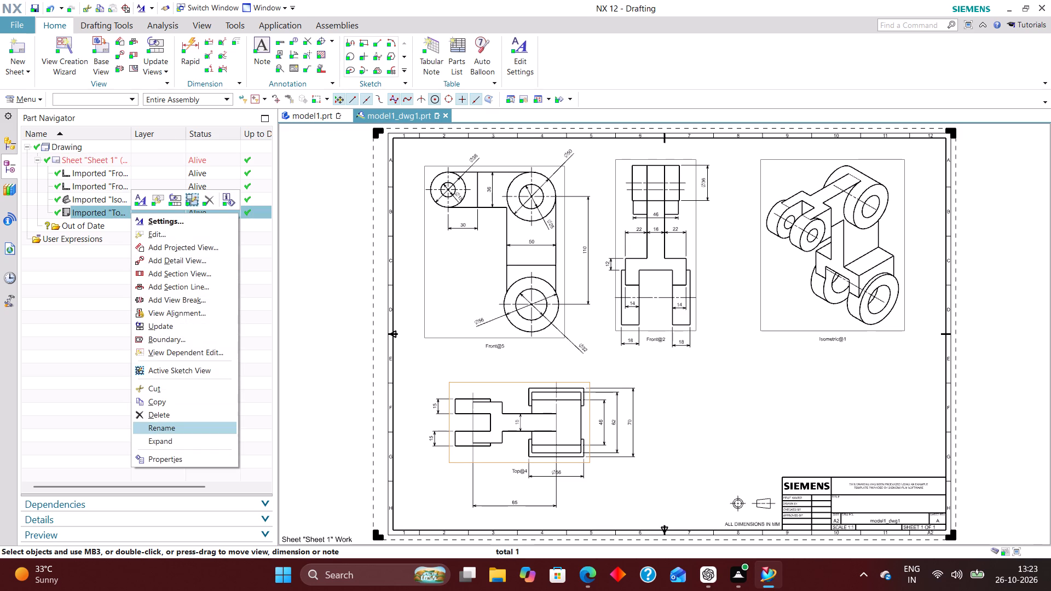
pyautogui.click(168, 424)
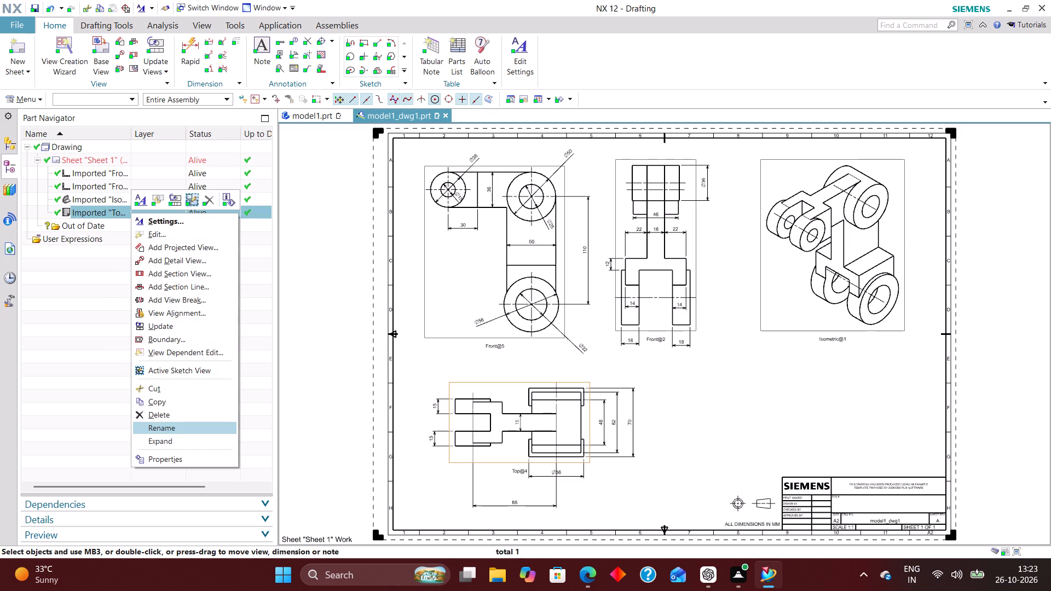
pyautogui.press('BackSpace')
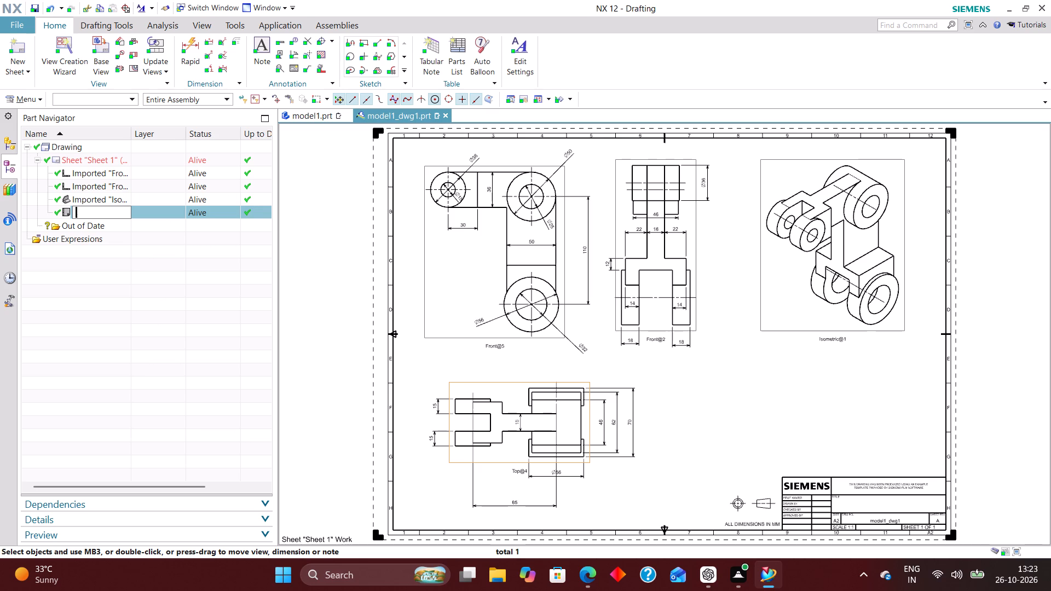
pyautogui.write('TOP VIEW')
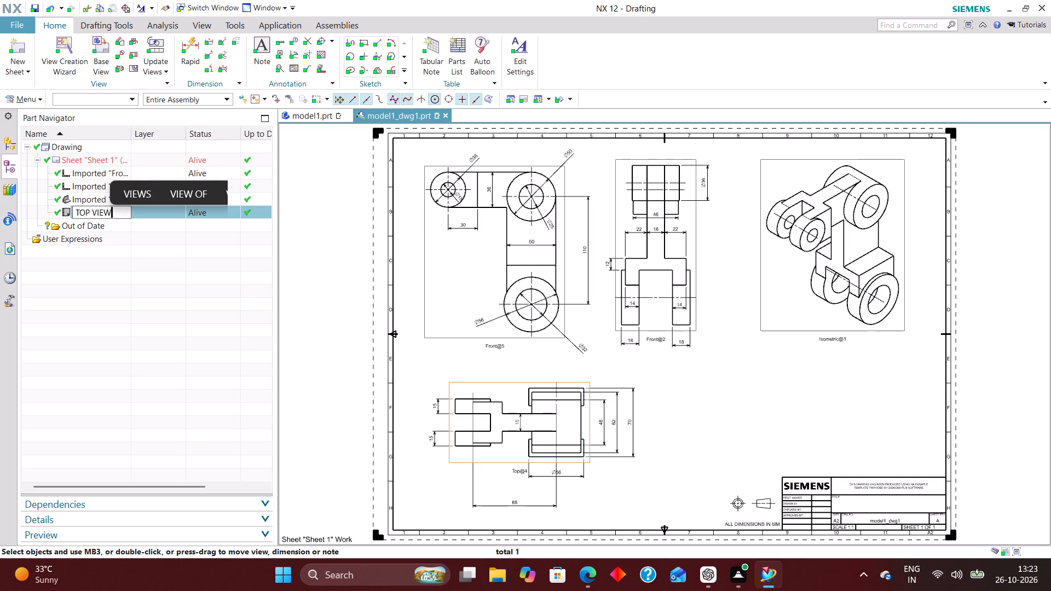
pyautogui.press('Return')
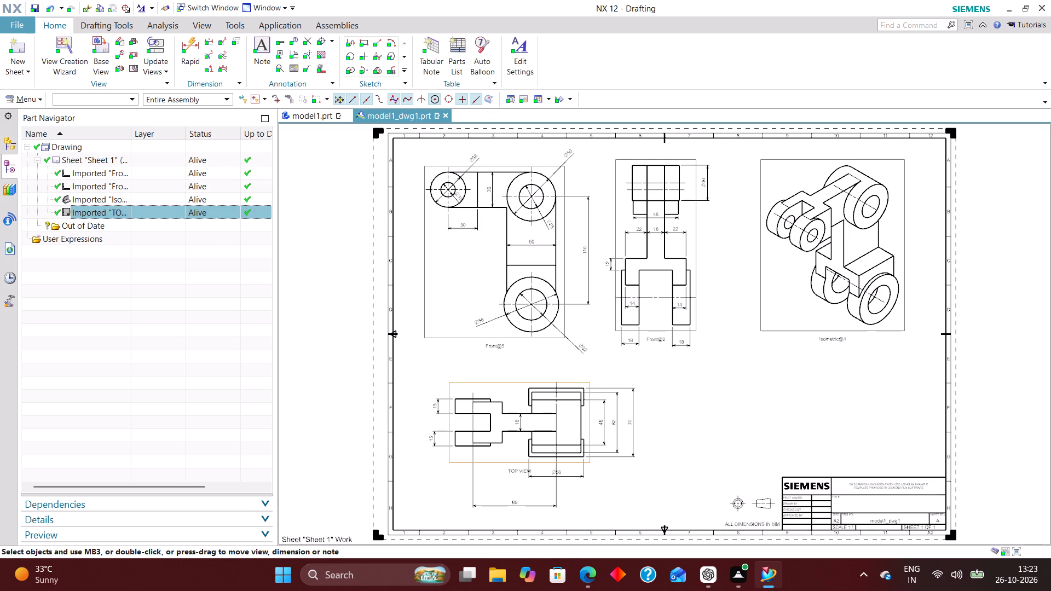
# Rename the imported isometric view as ISOMETRIC VIEW.
pyautogui.click(134, 195)
pyautogui.rightClick(135, 194)
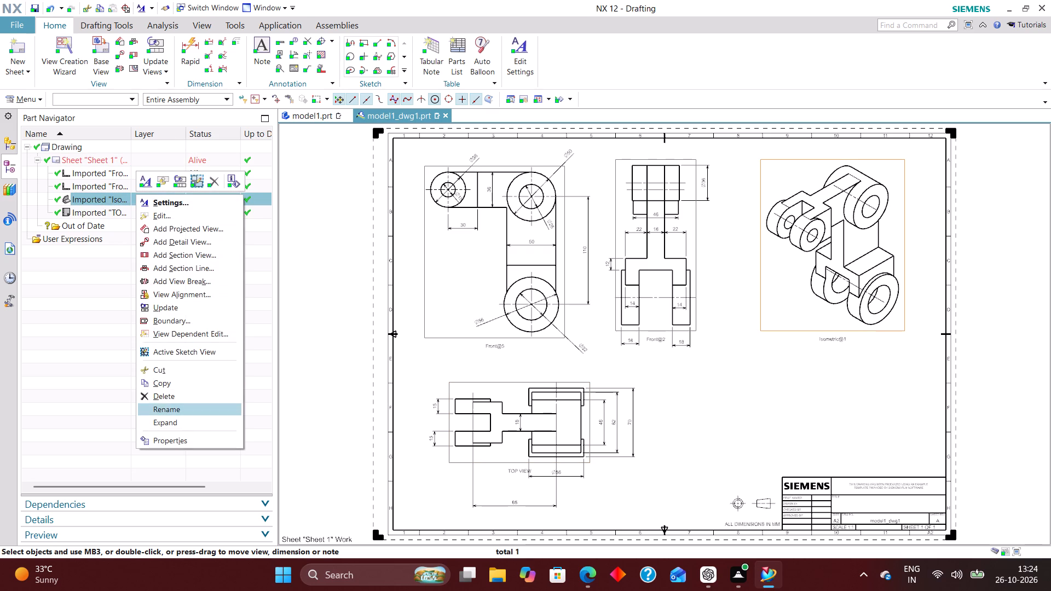
pyautogui.click(202, 413)
pyautogui.press('BackSpace')
pyautogui.write('ISOMETRIC VIEW')
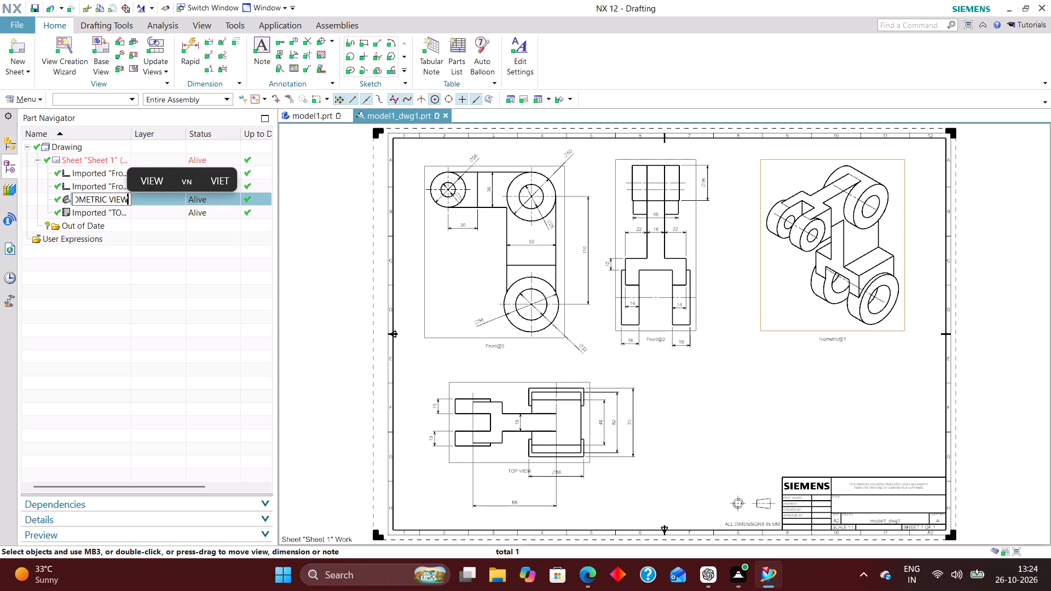
pyautogui.press('Return')
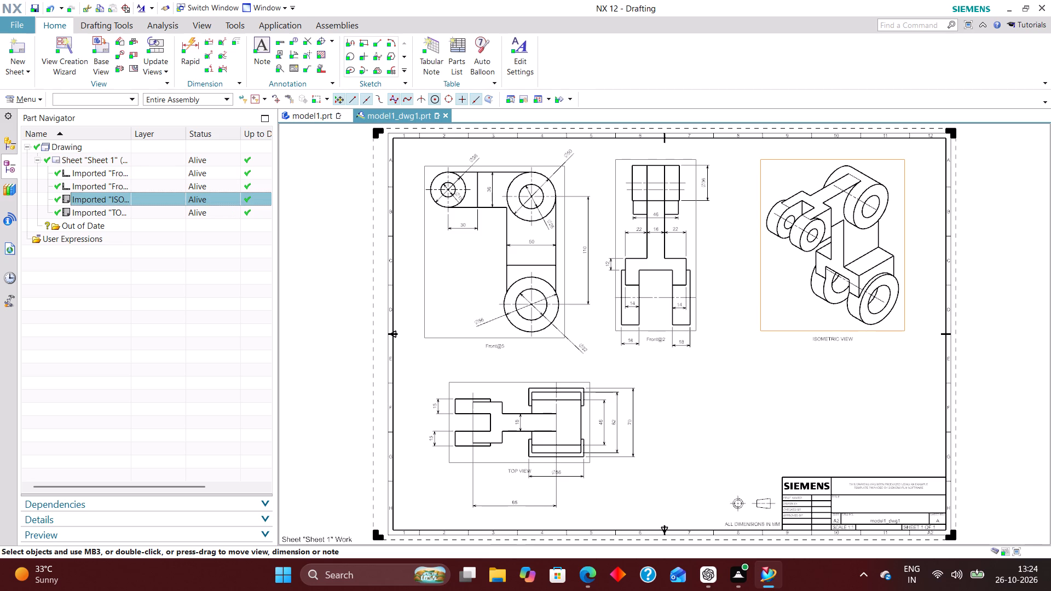
# Rename the imported Front@2 view as FRONT VIEW.
pyautogui.click(128, 181)
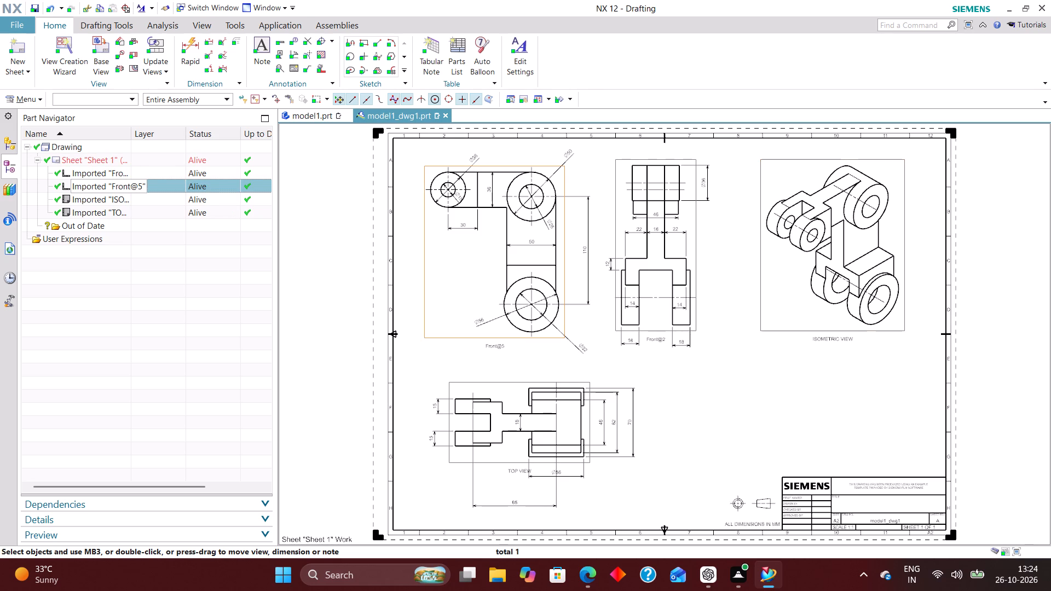
pyautogui.click(132, 174)
pyautogui.rightClick(132, 173)
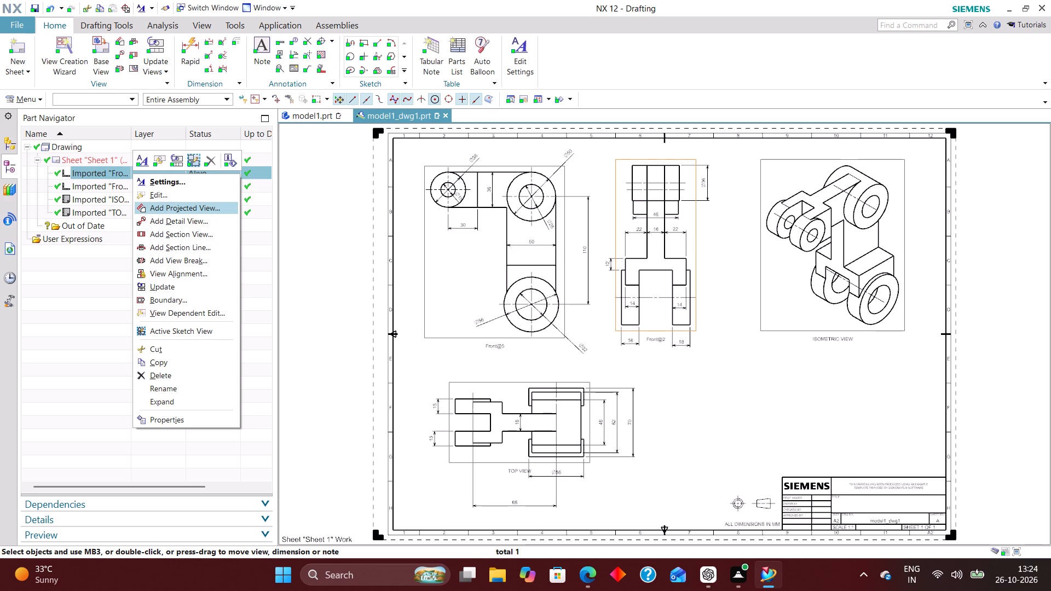
pyautogui.click(193, 393)
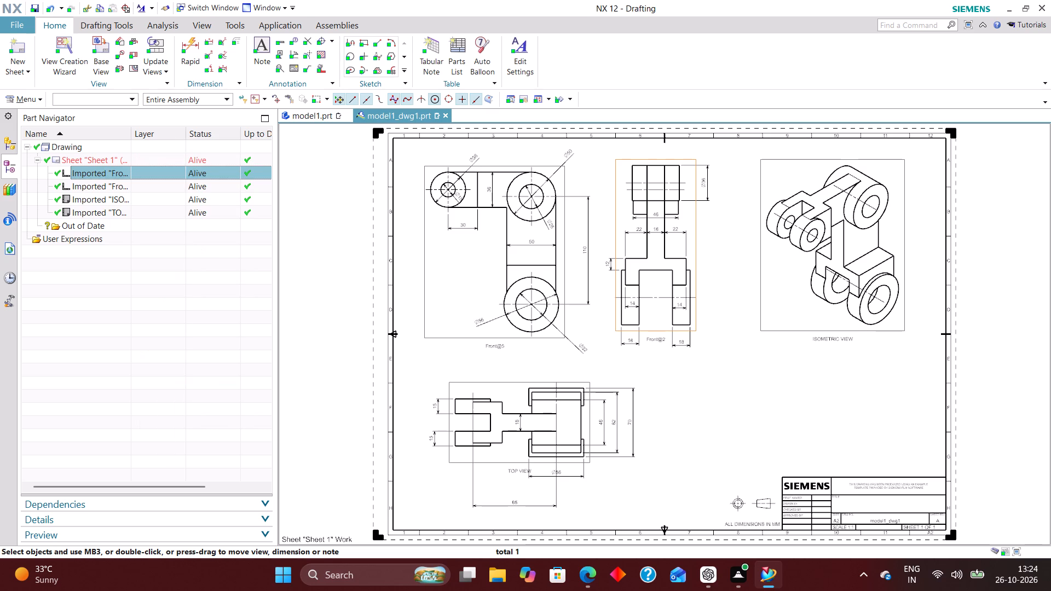
pyautogui.press('BackSpace')
pyautogui.write('FRONT VIEW')
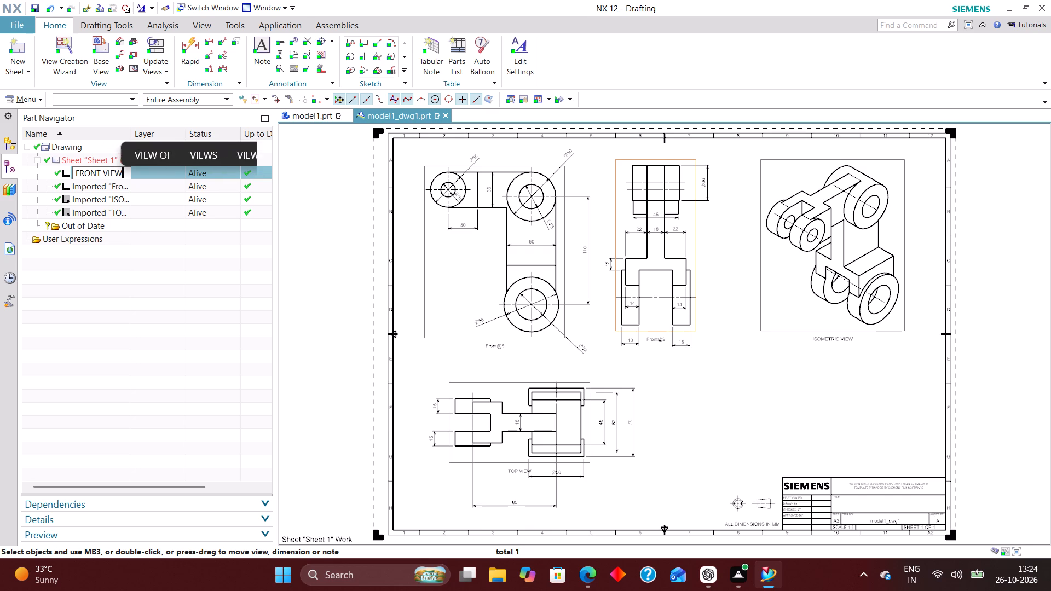
pyautogui.press('Return')
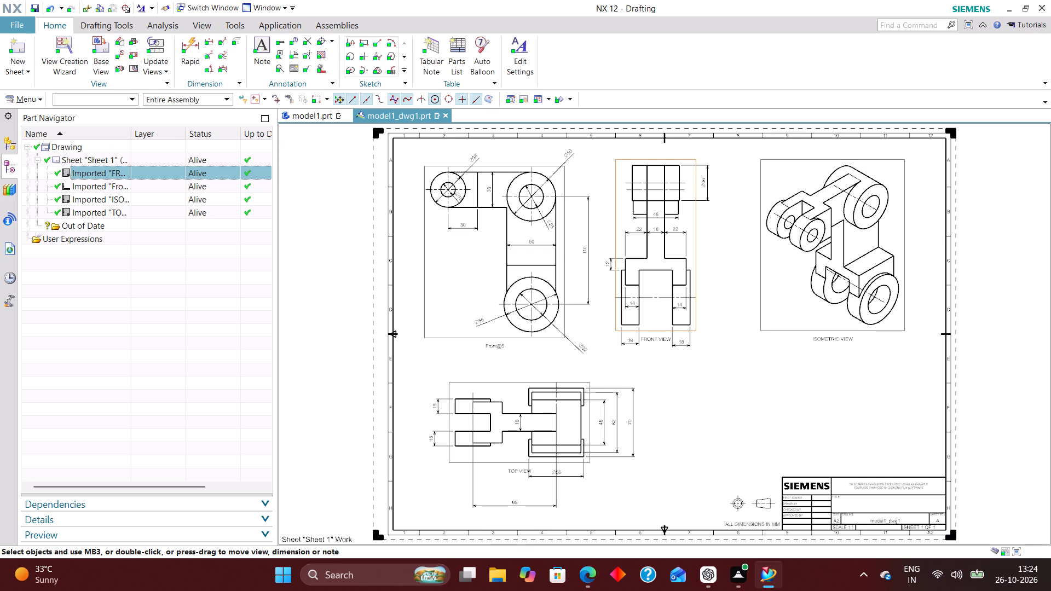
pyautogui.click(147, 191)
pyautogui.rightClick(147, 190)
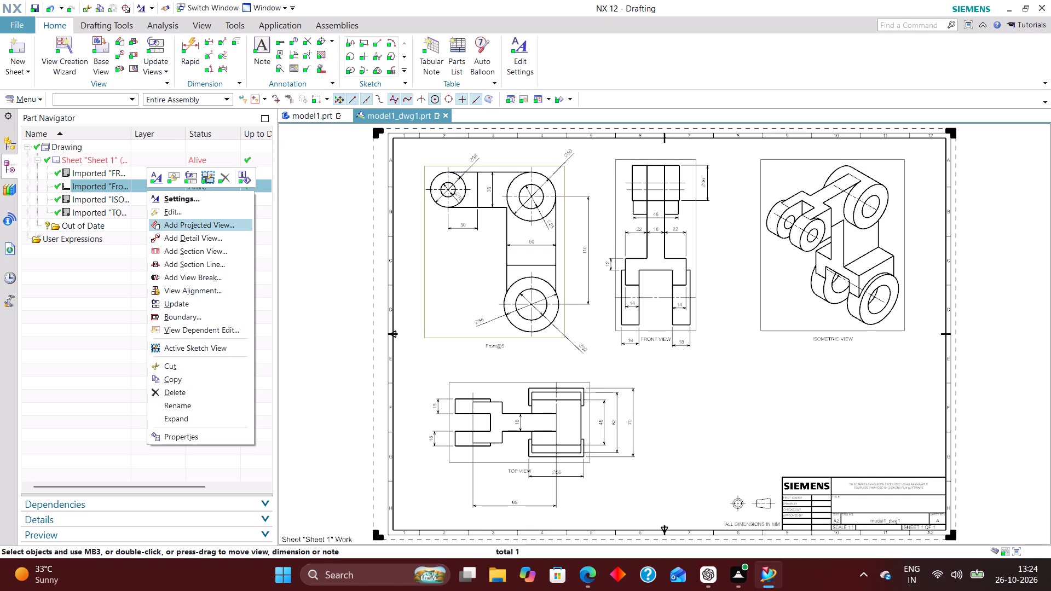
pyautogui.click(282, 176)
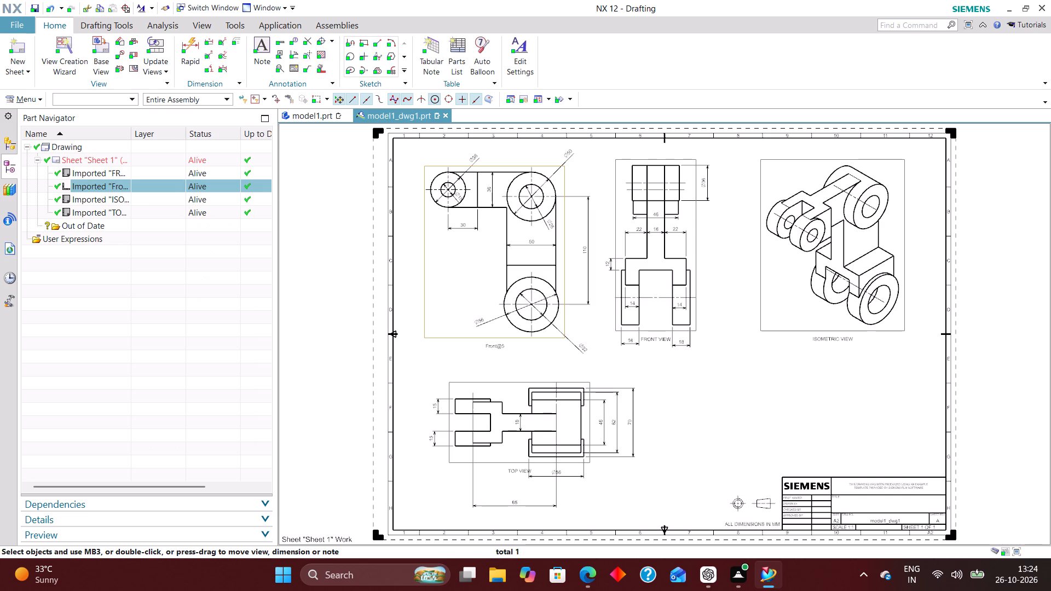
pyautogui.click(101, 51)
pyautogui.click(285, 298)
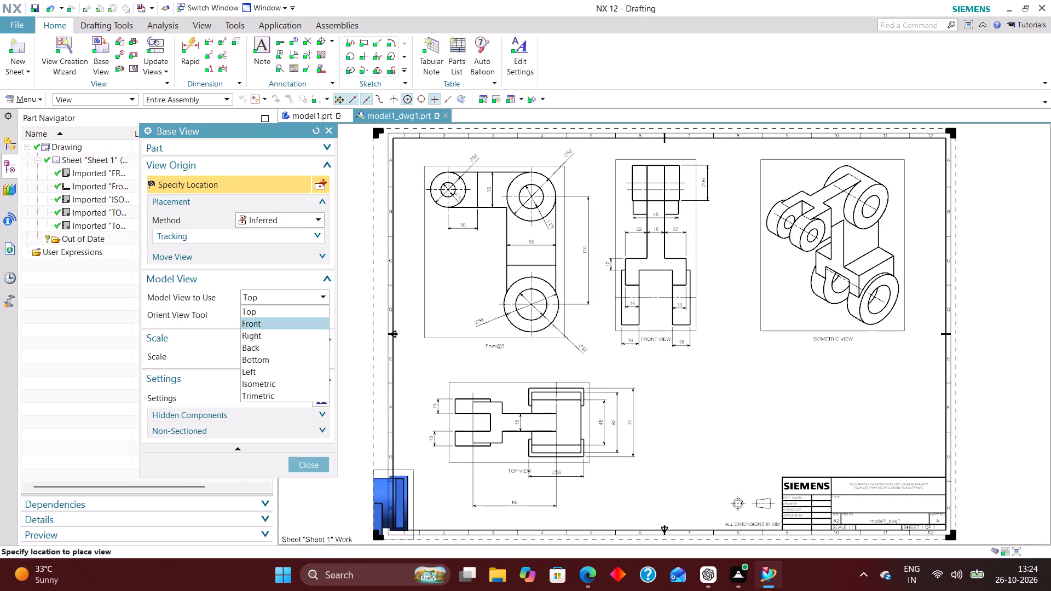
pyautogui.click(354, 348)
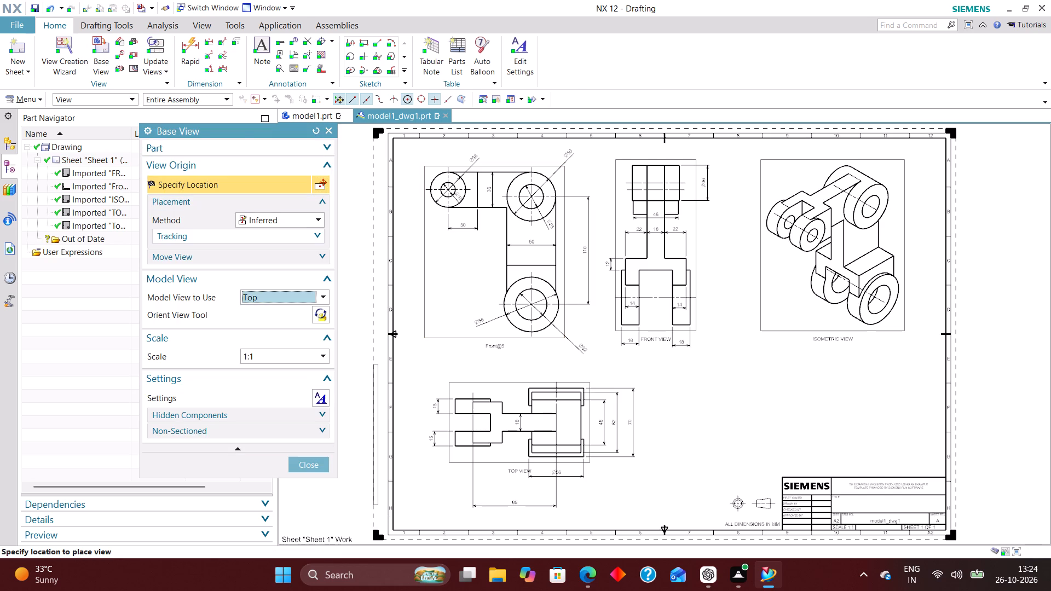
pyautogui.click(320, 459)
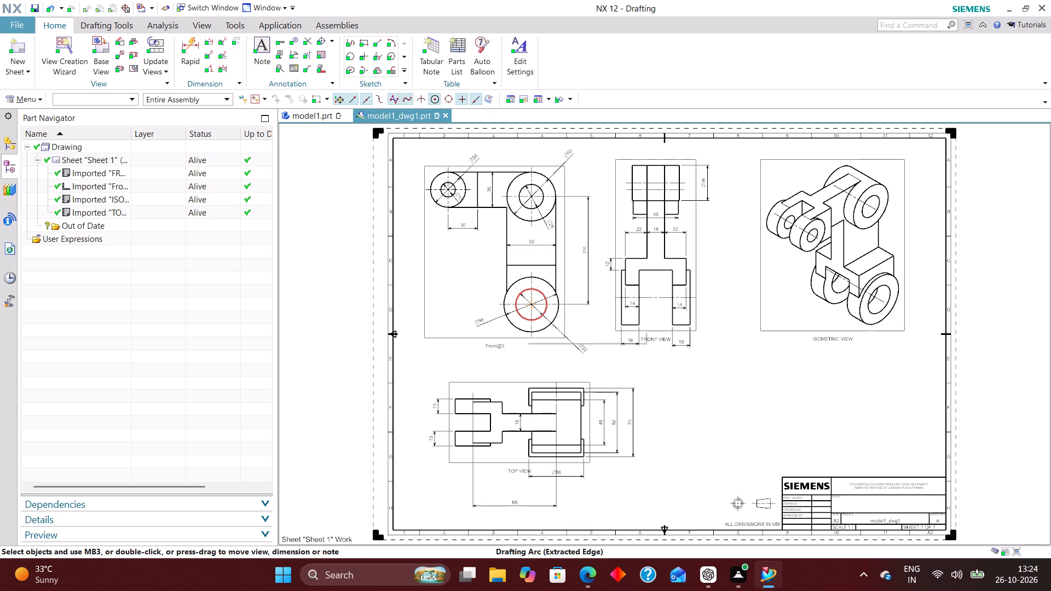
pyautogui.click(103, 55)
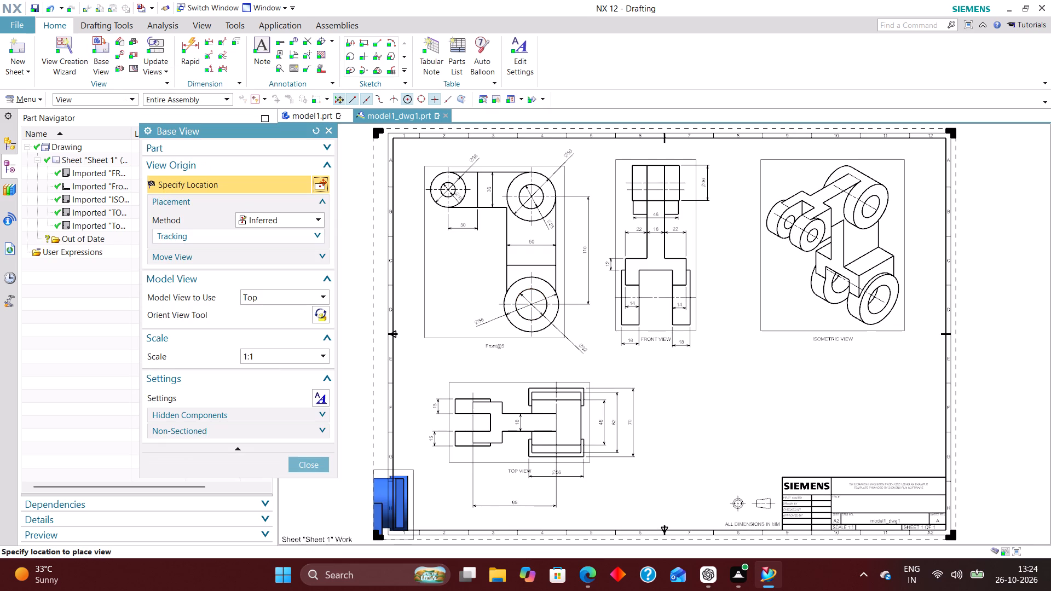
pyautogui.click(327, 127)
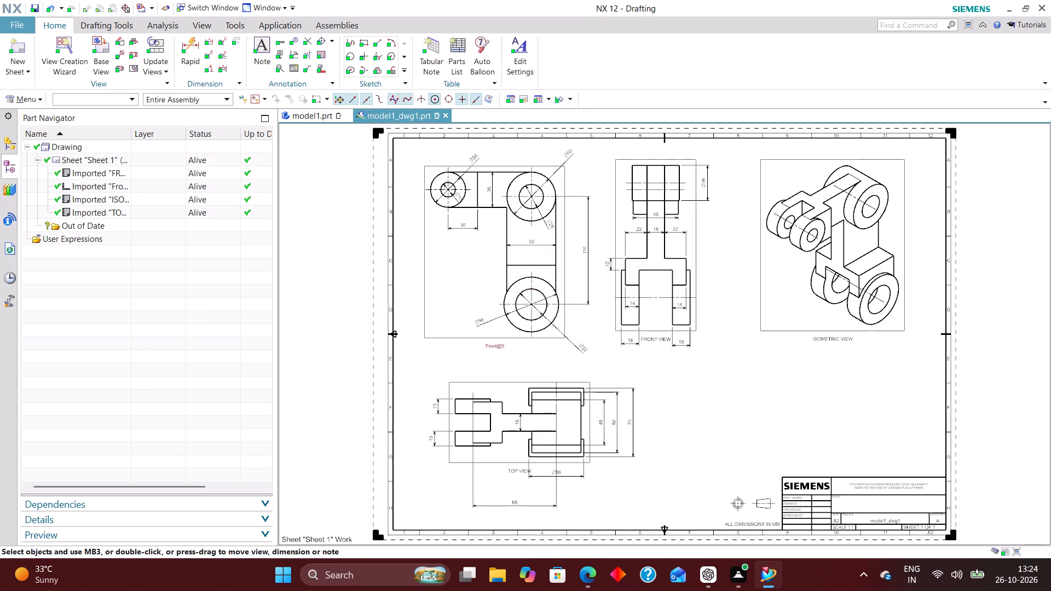
# Rename the imported Front@5 view, the L-shaped one, as RIGHT SIDE VIEW.
pyautogui.click(139, 184)
pyautogui.rightClick(140, 184)
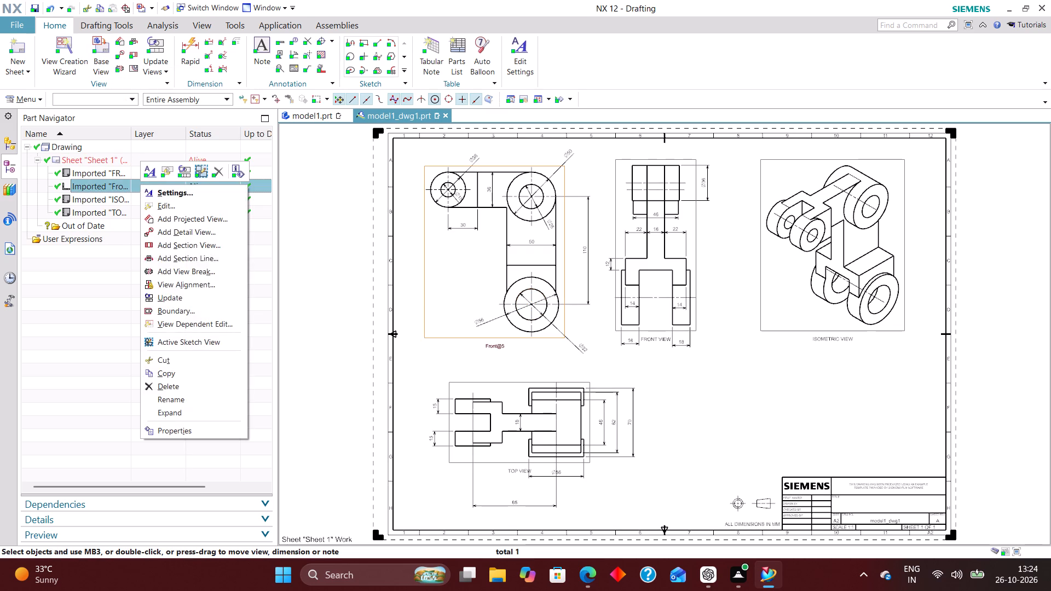
pyautogui.click(194, 403)
pyautogui.press('BackSpace')
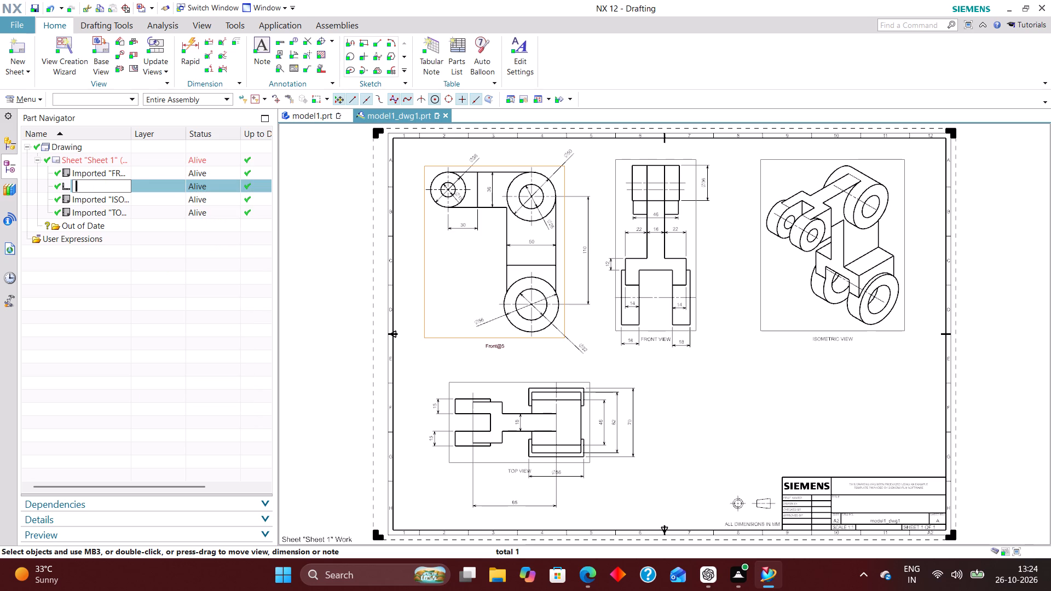
pyautogui.write('RIGHT')
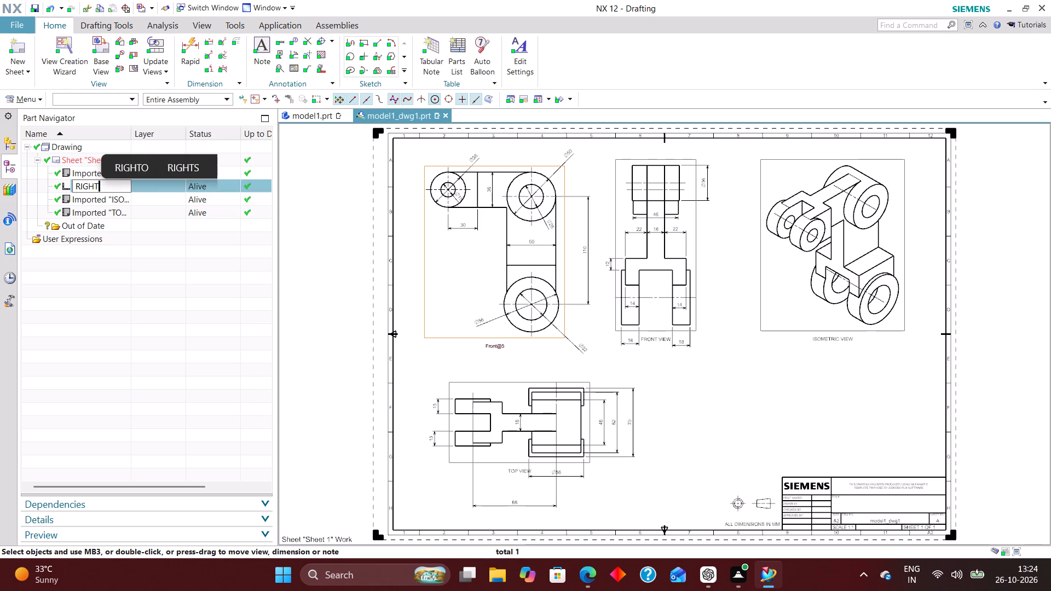
pyautogui.press('space')
pyautogui.write('SIDE')
pyautogui.press('space')
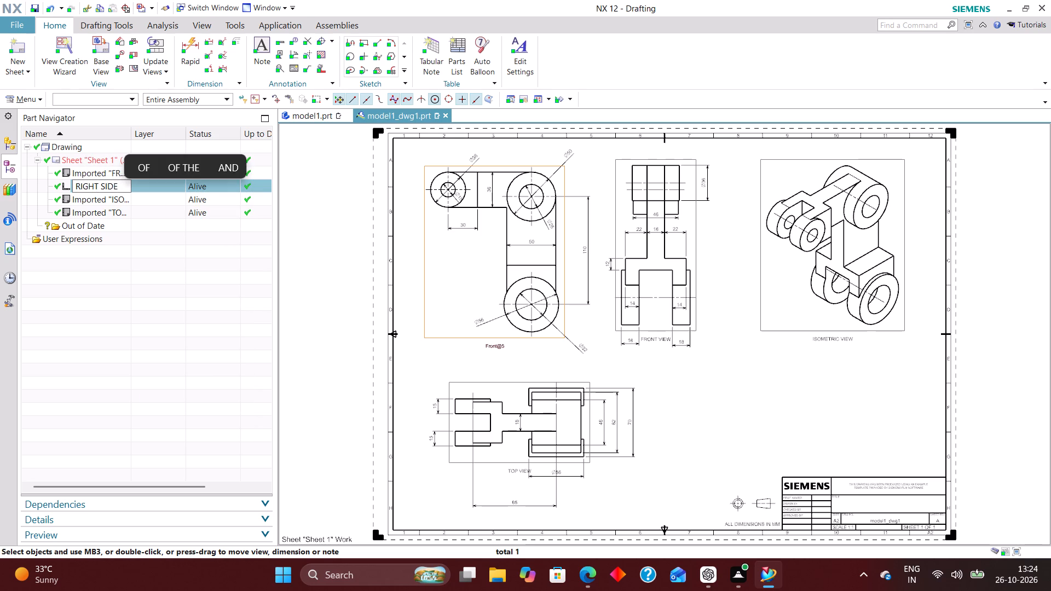
pyautogui.write('VIEW')
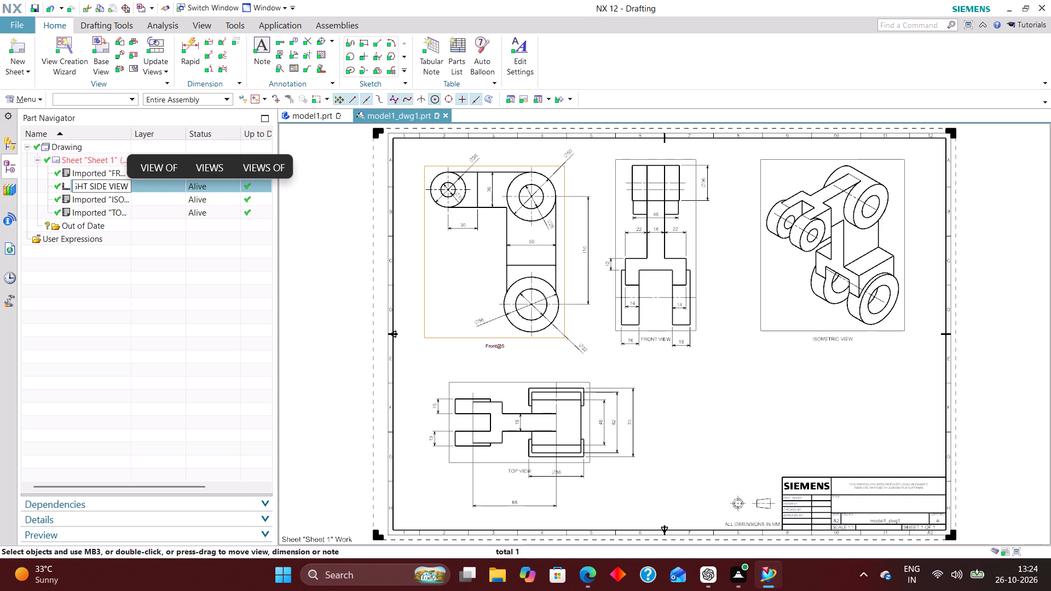
pyautogui.press('Return')
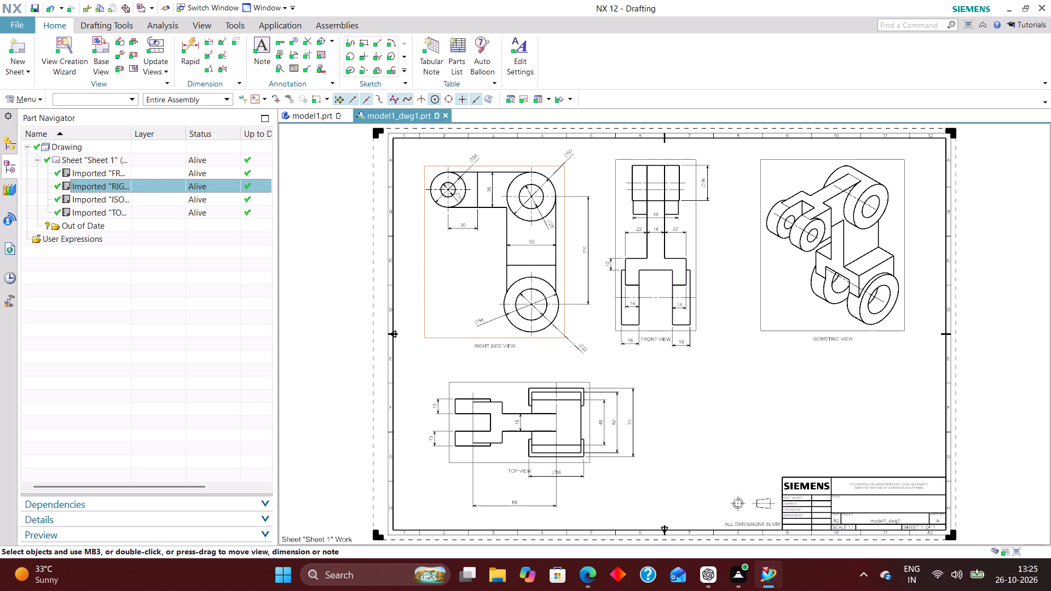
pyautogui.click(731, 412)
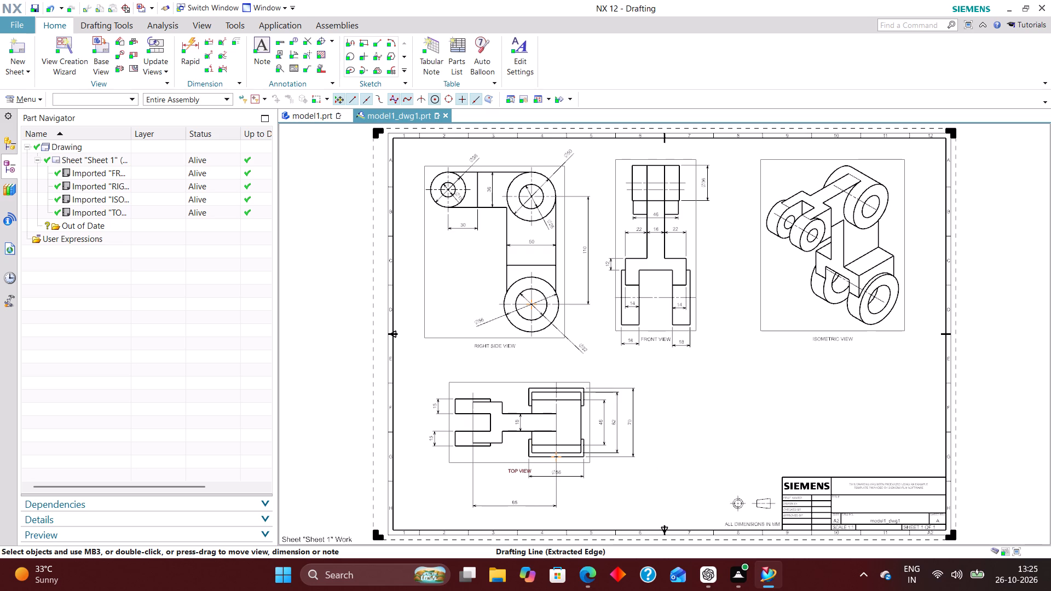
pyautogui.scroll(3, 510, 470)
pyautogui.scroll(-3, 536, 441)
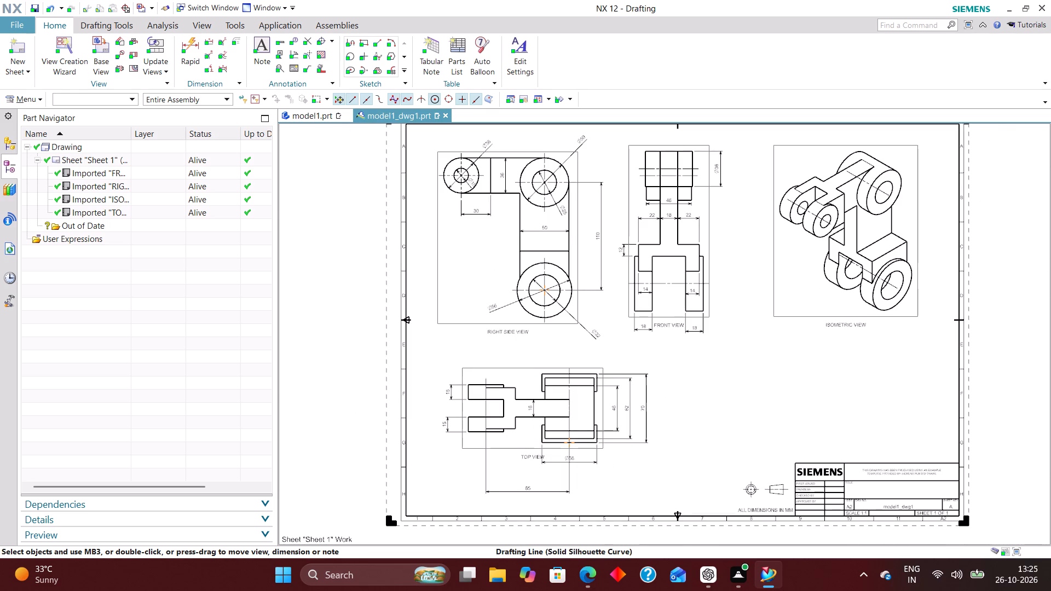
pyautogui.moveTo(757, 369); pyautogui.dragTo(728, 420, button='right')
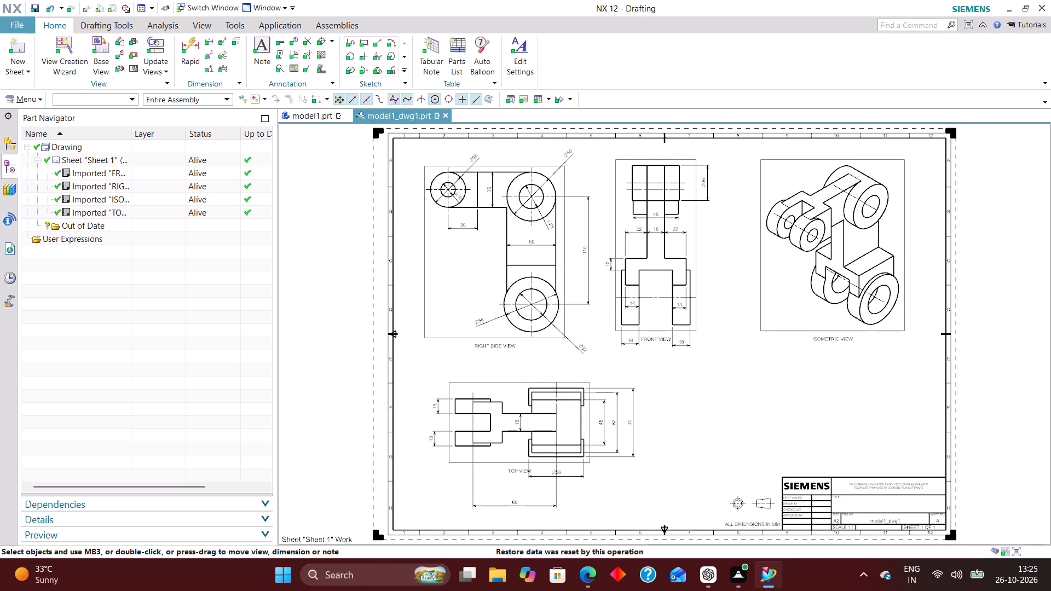
# Turn off the display of view borders in the drafting preferences for the view workflow.
pyautogui.click(22, 98)
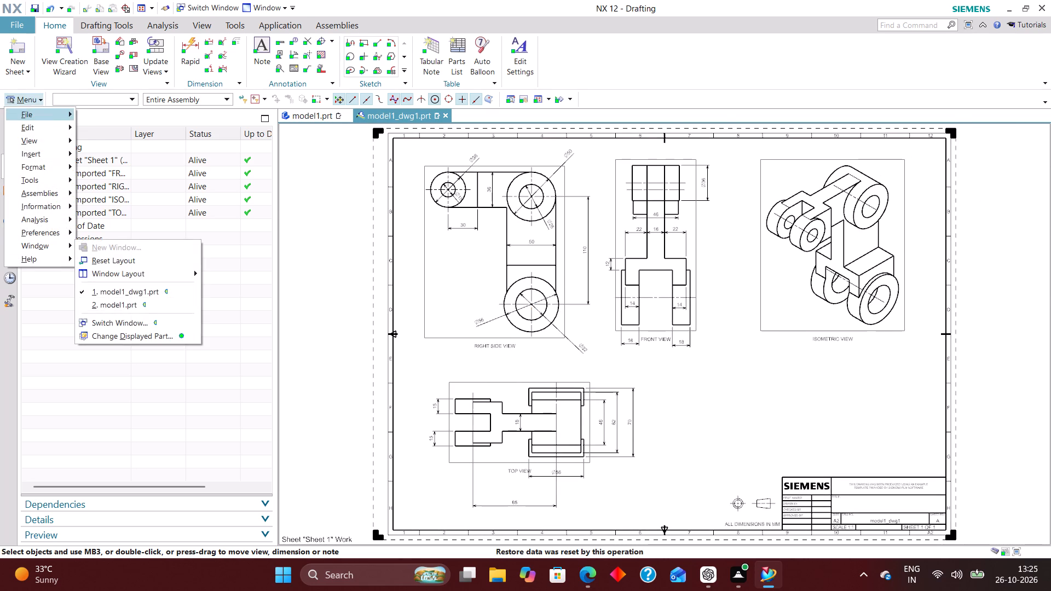
pyautogui.click(52, 233)
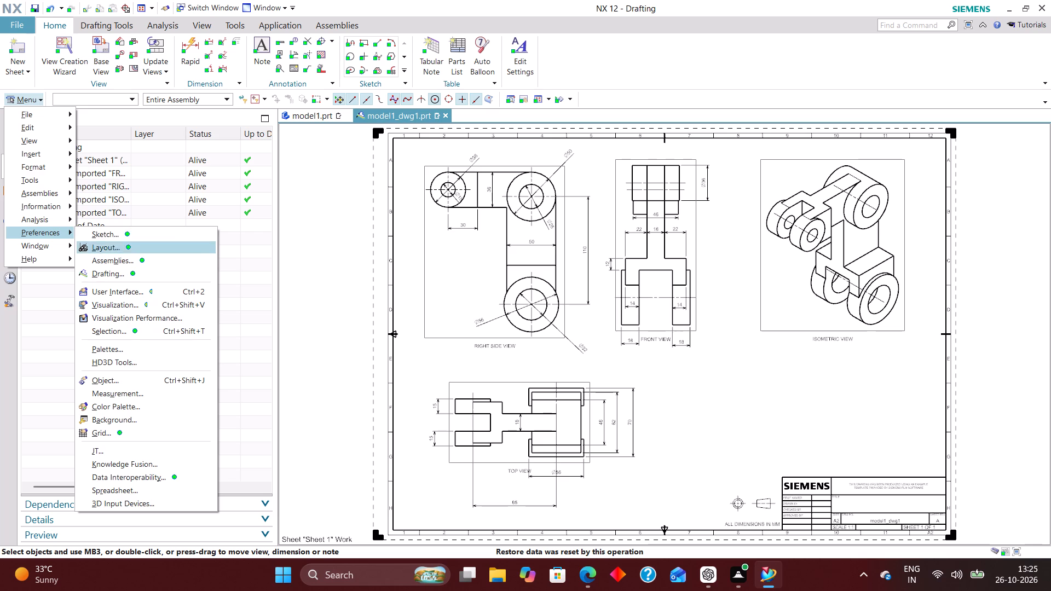
pyautogui.click(116, 271)
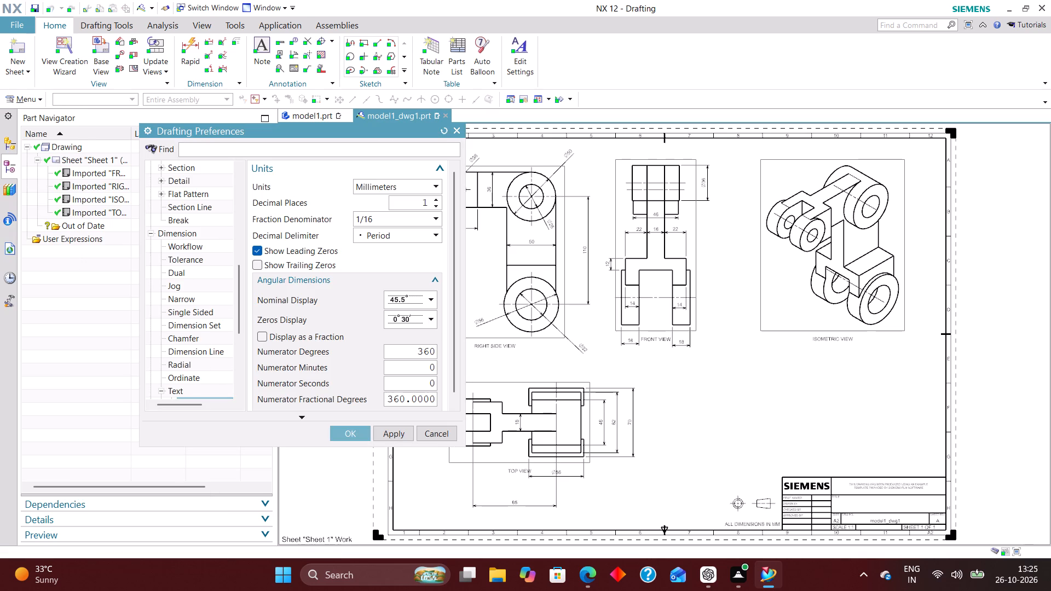
pyautogui.scroll(8, 183, 279)
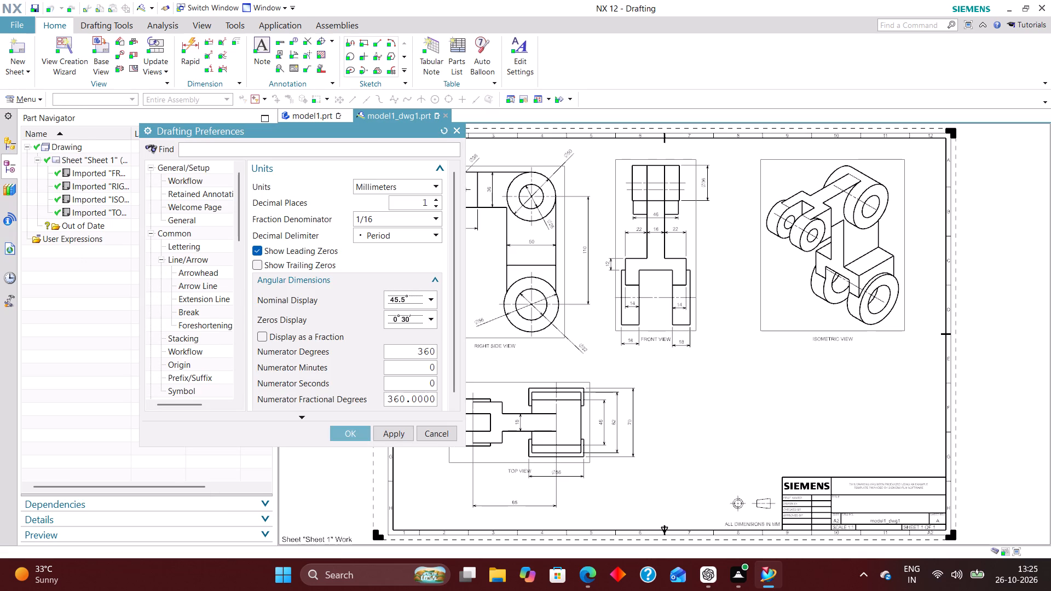
pyautogui.scroll(-2, 188, 278)
pyautogui.click(199, 353)
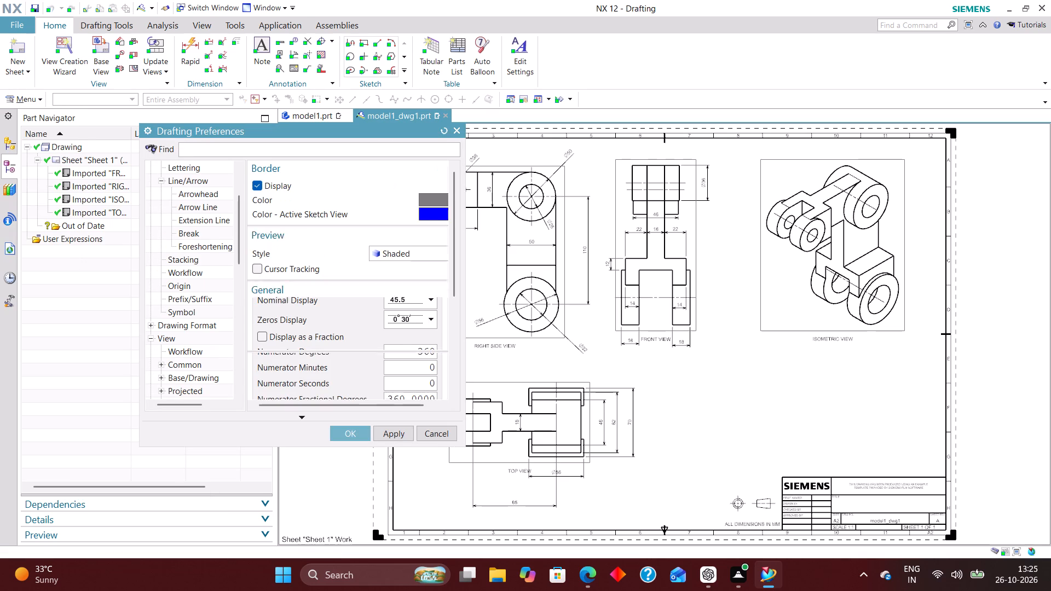
pyautogui.click(256, 182)
pyautogui.click(353, 432)
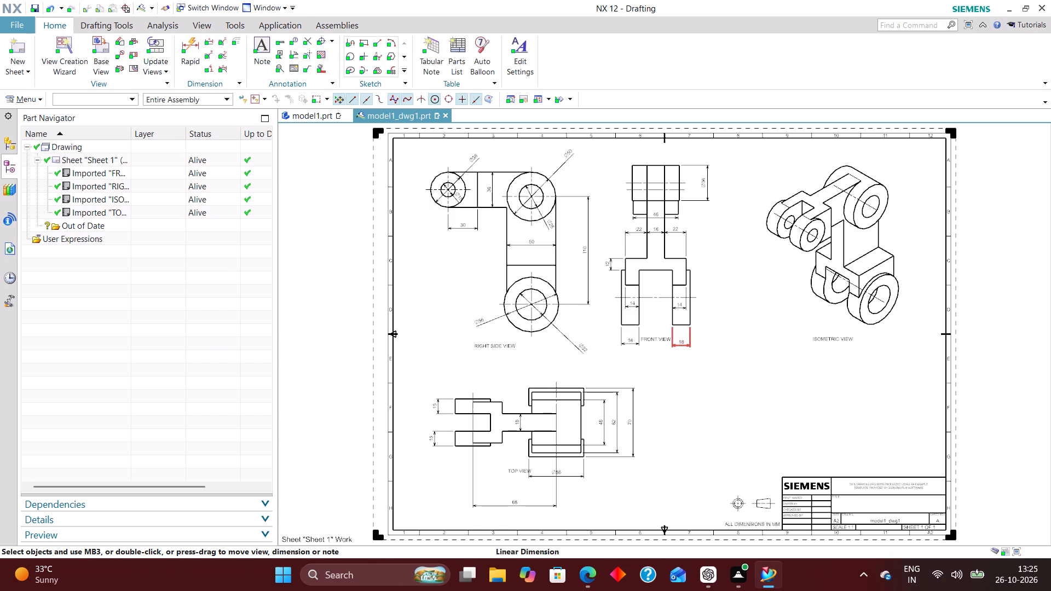
# Move the front view slightly away from the right side view, toward the isometric view, keeping its height on the sheet.
pyautogui.moveTo(615, 321); pyautogui.dragTo(628, 320)
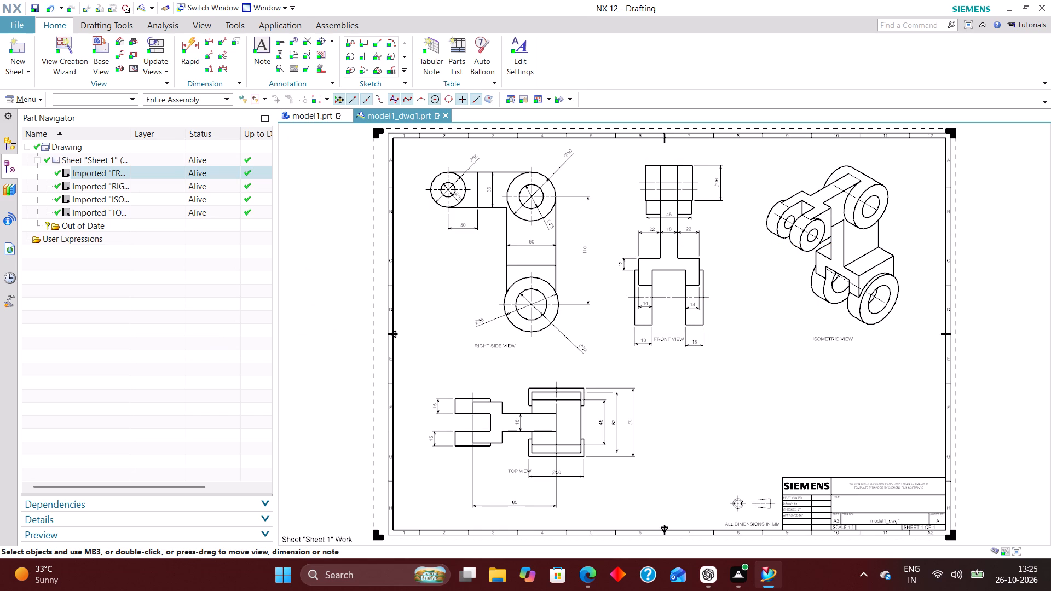
# Tidy the top view's annotations by placing the 85 dimension close beneath the geometry, with the Ø56 dimension and the TOP VIEW label below it.
pyautogui.scroll(3, 518, 507)
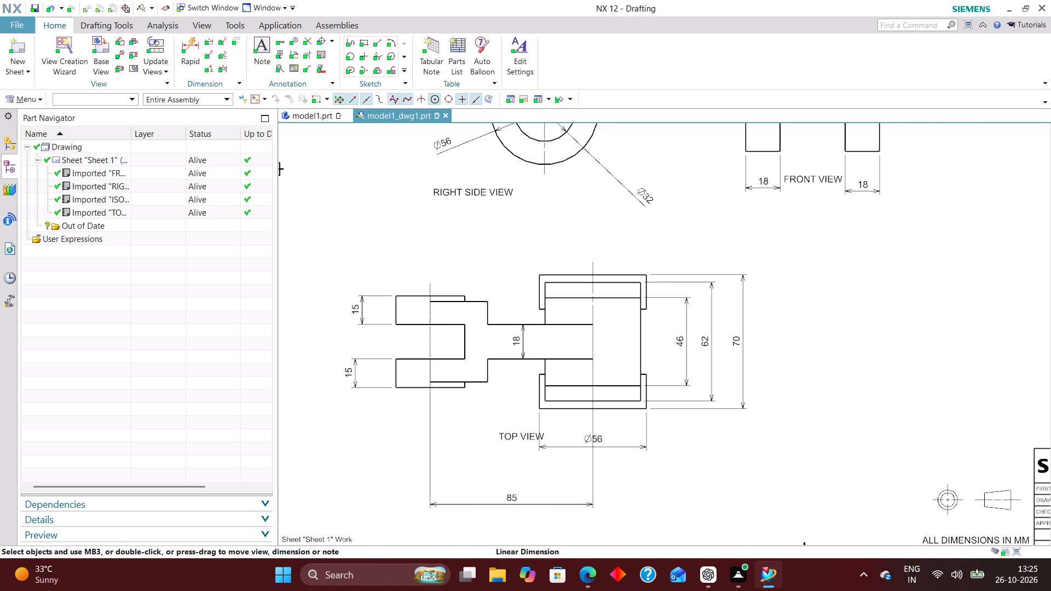
pyautogui.moveTo(521, 506); pyautogui.dragTo(521, 459)
pyautogui.moveTo(525, 437); pyautogui.dragTo(535, 484)
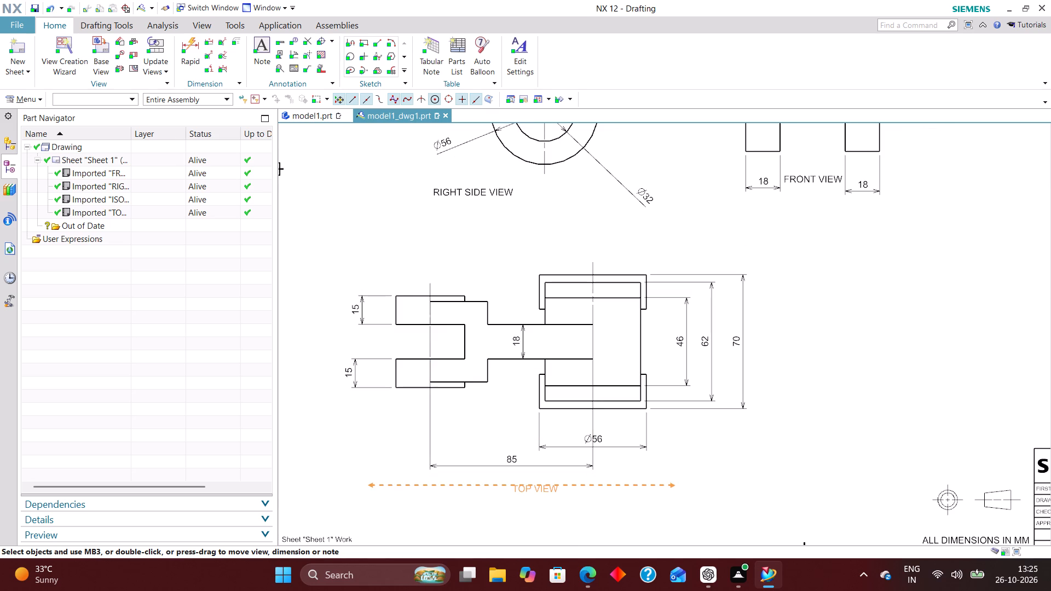
pyautogui.moveTo(535, 484); pyautogui.dragTo(535, 494)
pyautogui.moveTo(519, 465); pyautogui.dragTo(518, 454)
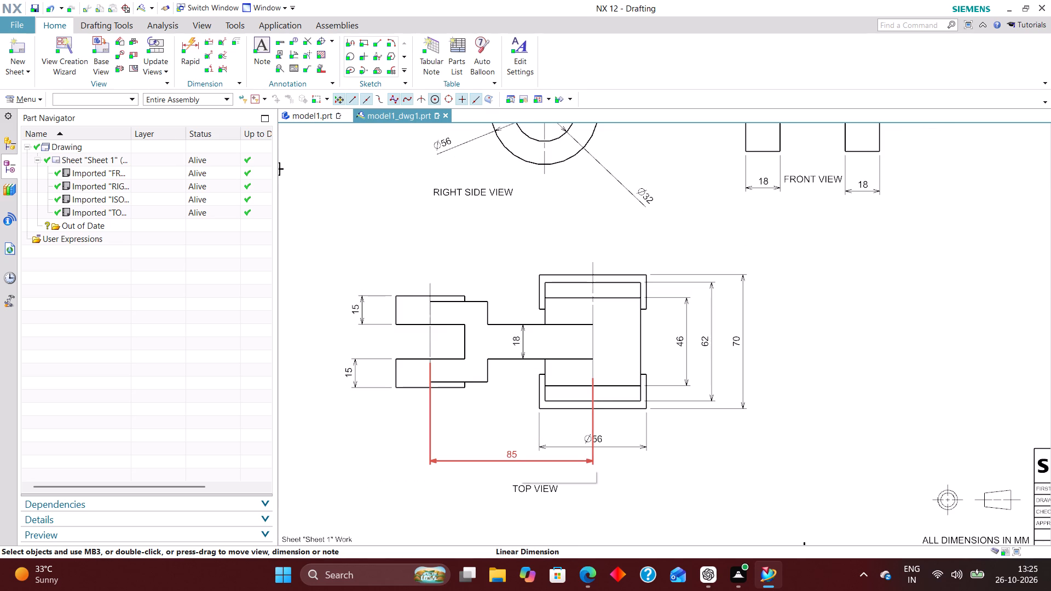
pyautogui.moveTo(513, 456); pyautogui.dragTo(513, 415)
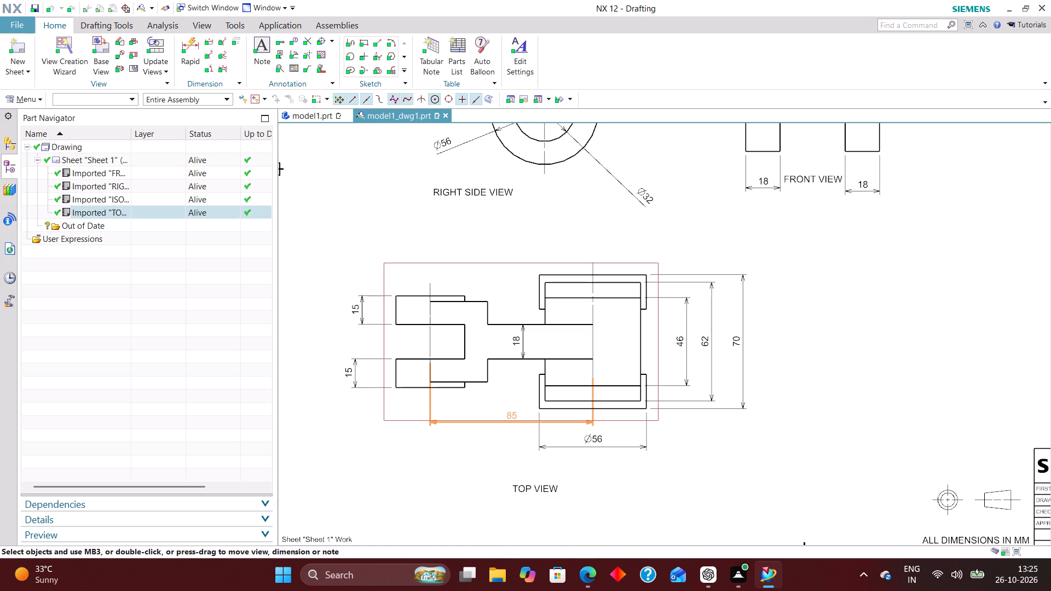
pyautogui.moveTo(513, 415); pyautogui.dragTo(525, 417)
pyautogui.moveTo(594, 446); pyautogui.dragTo(590, 438)
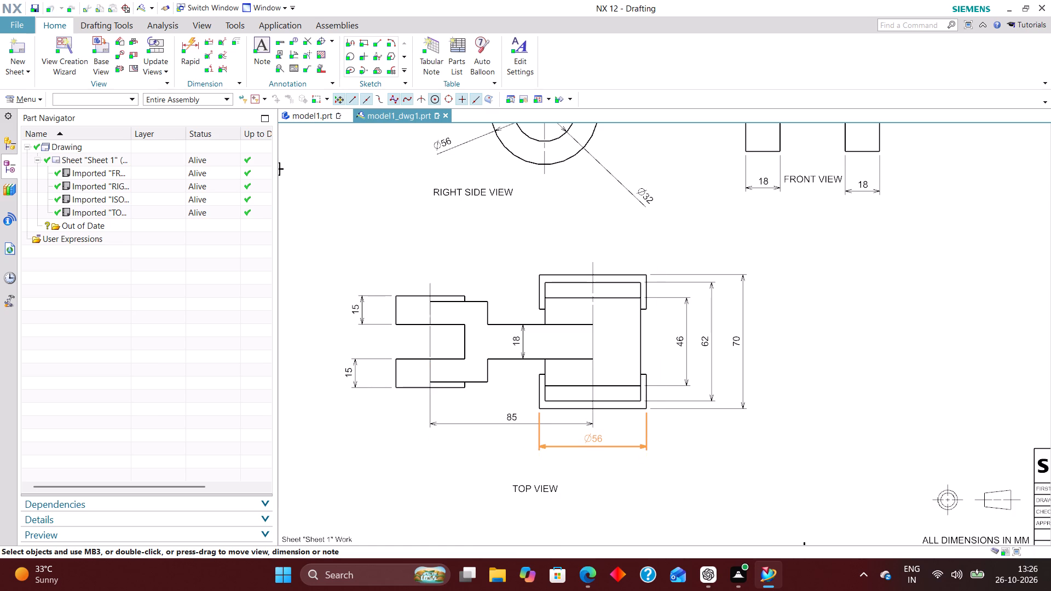
pyautogui.moveTo(590, 438); pyautogui.dragTo(590, 436)
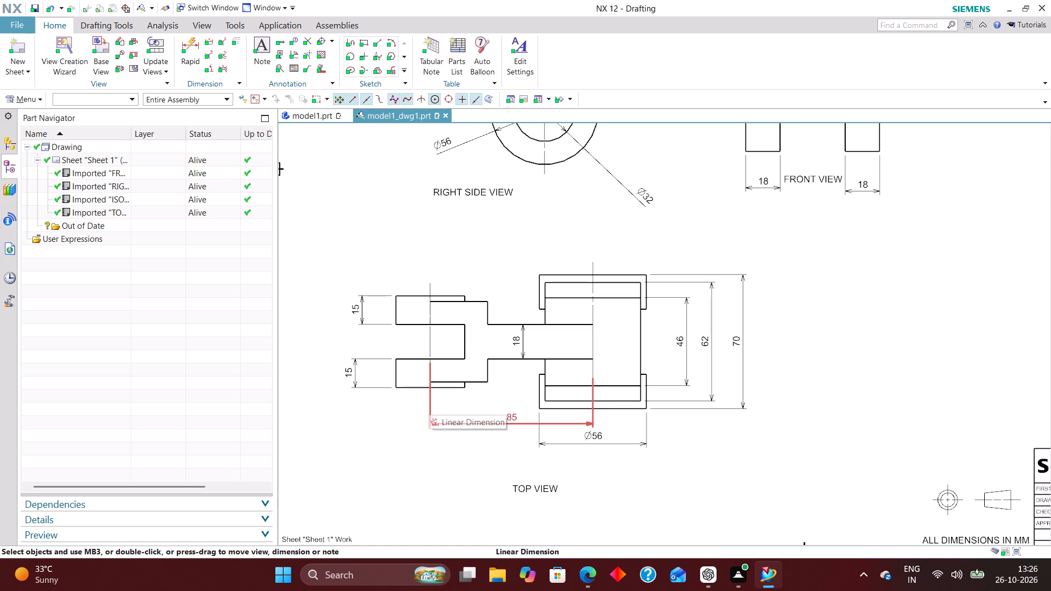
pyautogui.scroll(-2, 455, 376)
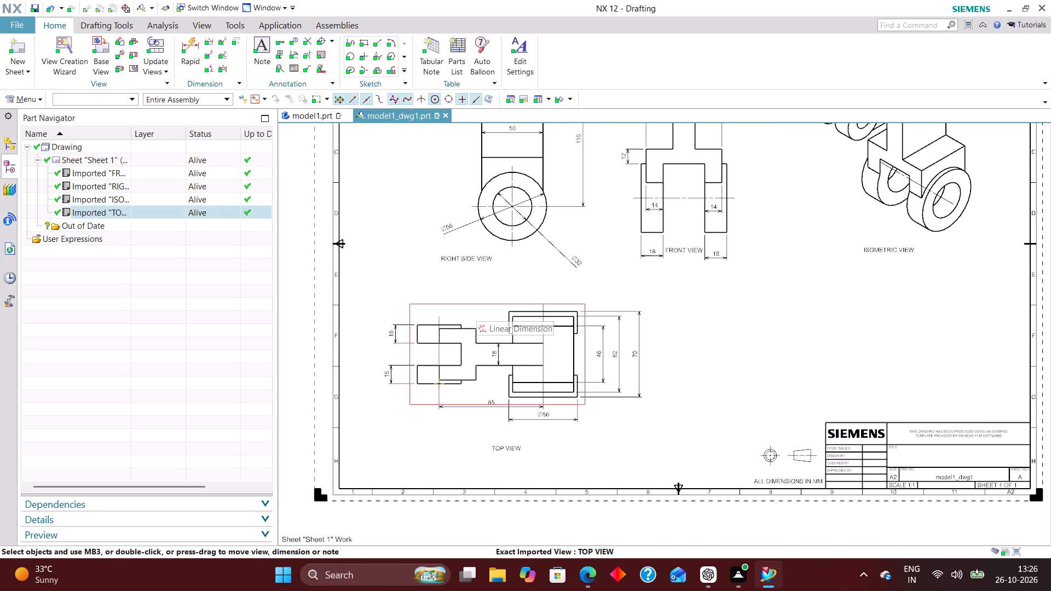
# Dimension the horizontal step between the upper fork arm's inner end and the adjoining shoulder in the top view, placing it above the geometry.
pyautogui.scroll(-1, 468, 362)
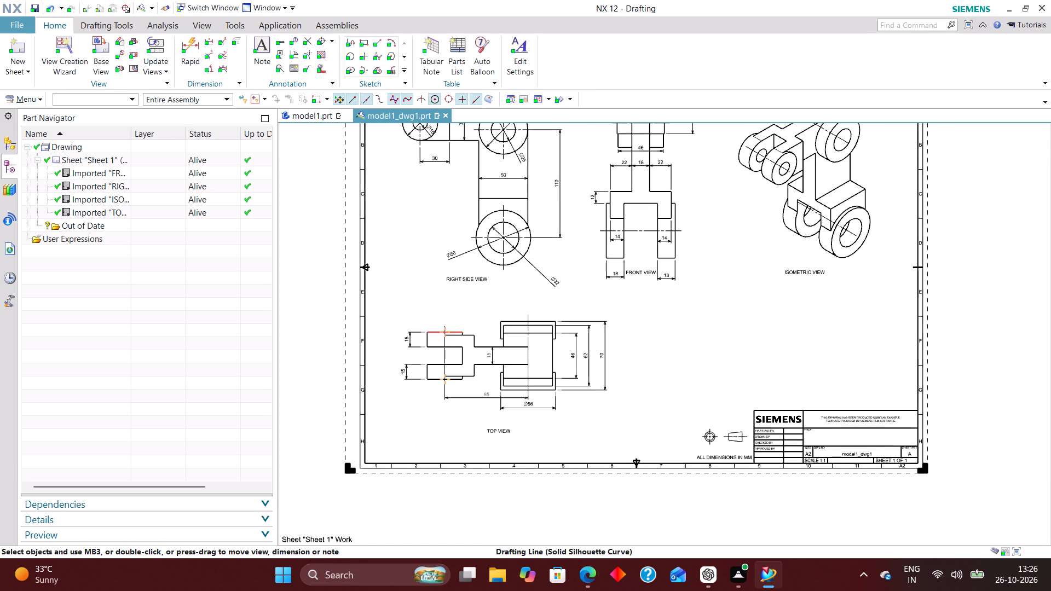
pyautogui.scroll(3, 463, 335)
pyautogui.click(194, 44)
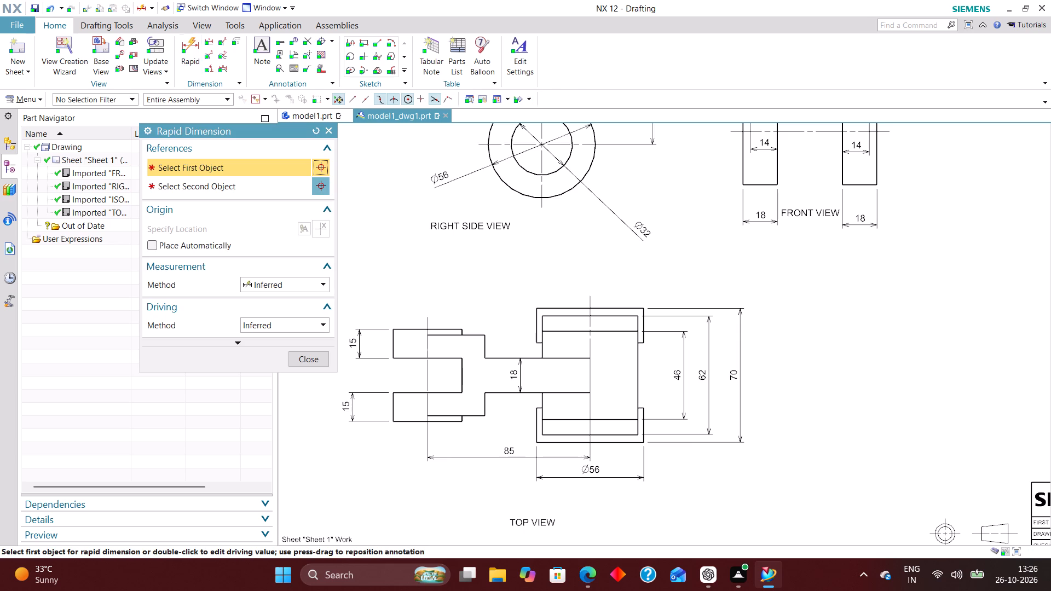
pyautogui.scroll(3, 452, 347)
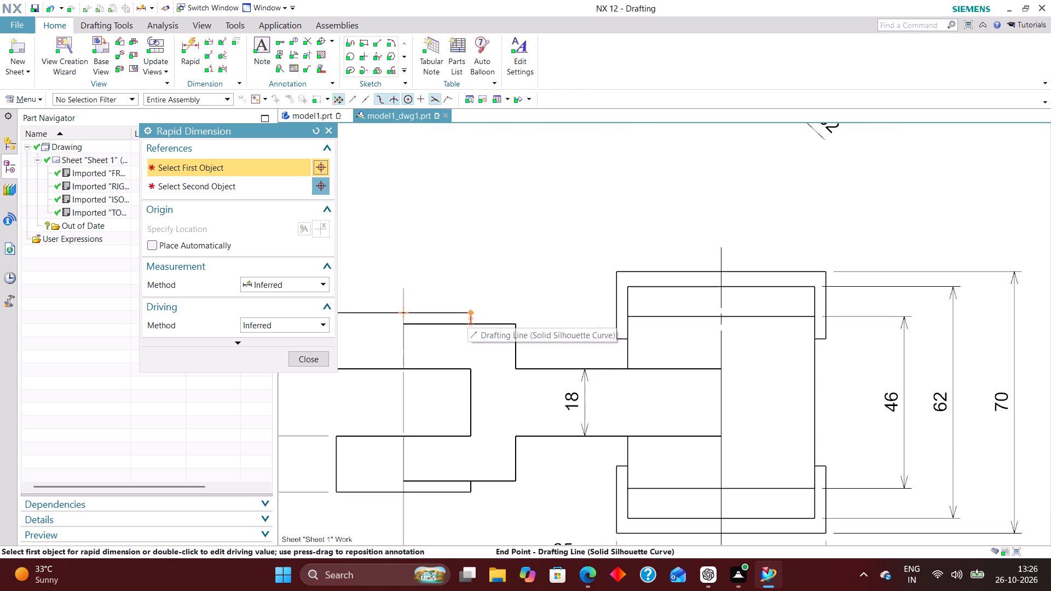
pyautogui.click(469, 312)
pyautogui.click(514, 323)
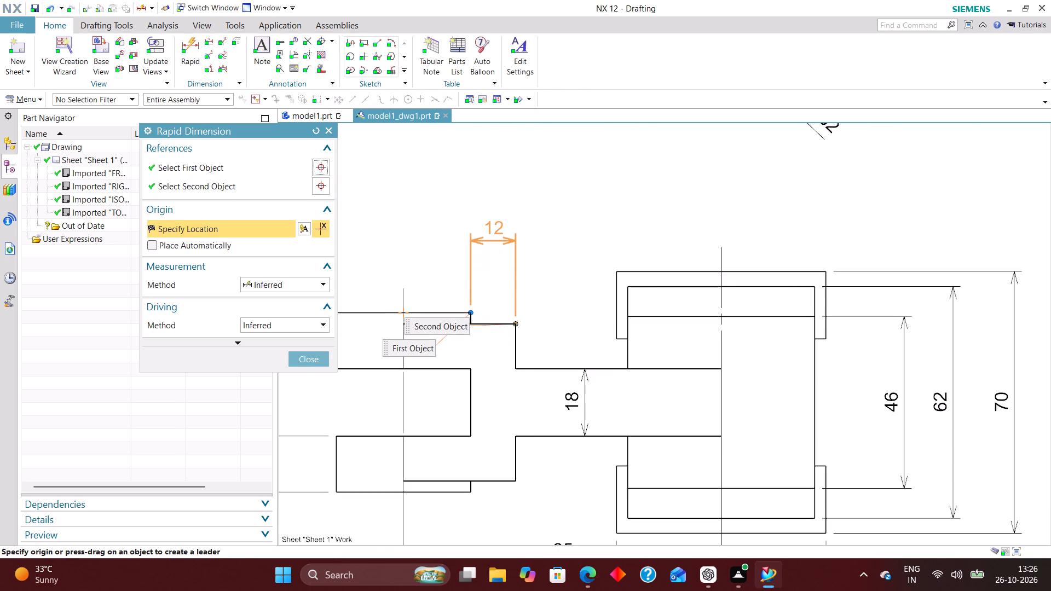
pyautogui.click(493, 228)
# Dimension the vertical height of the upper and lower shoulders beside the connecting web in the top view.
pyautogui.scroll(-3, 516, 287)
pyautogui.scroll(2, 523, 334)
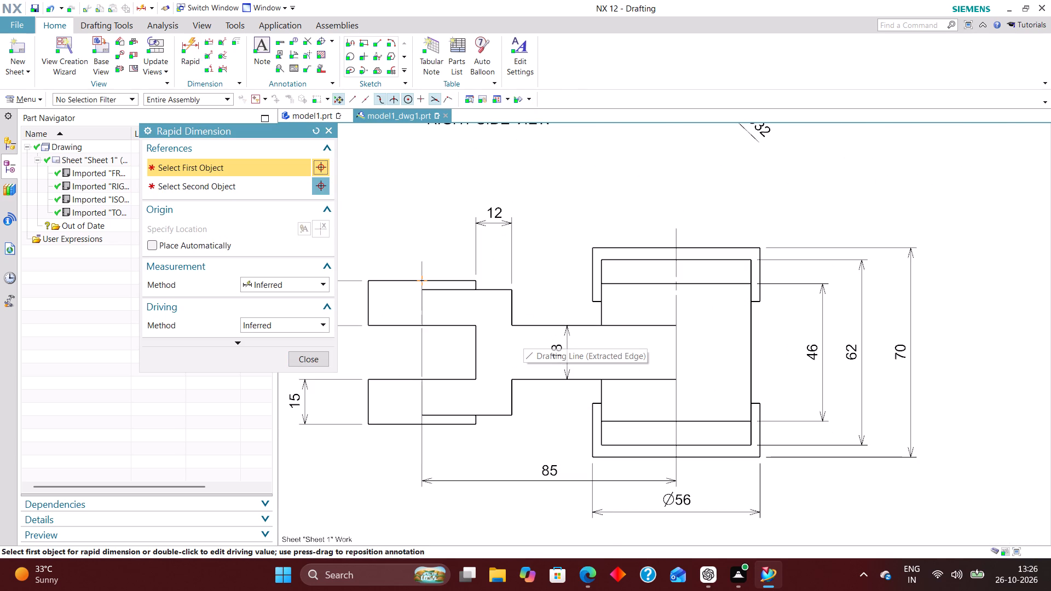
pyautogui.click(511, 323)
pyautogui.click(513, 289)
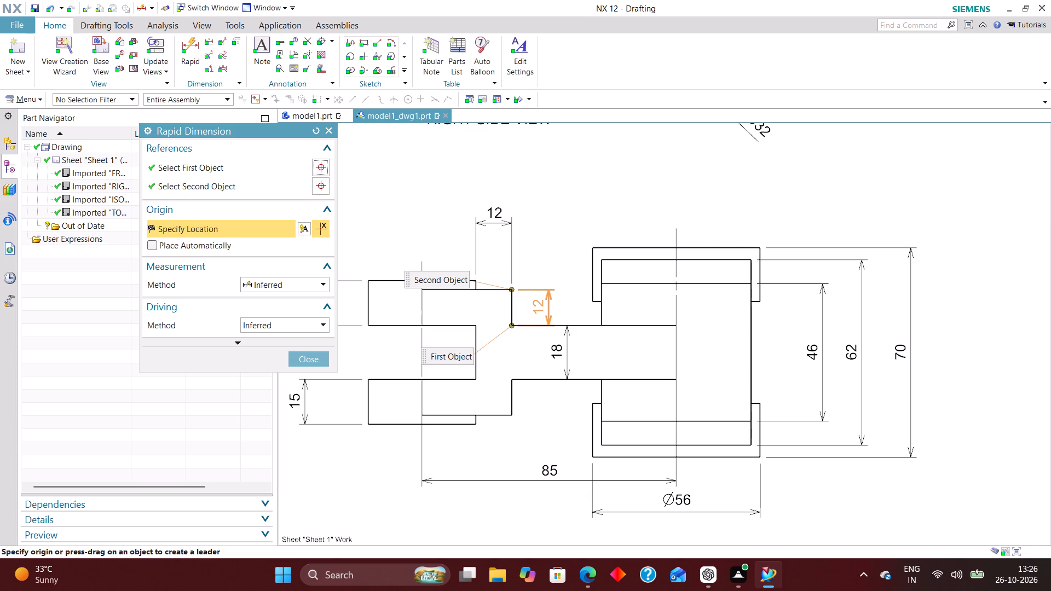
pyautogui.click(540, 306)
pyautogui.scroll(-2, 509, 250)
pyautogui.scroll(3, 509, 354)
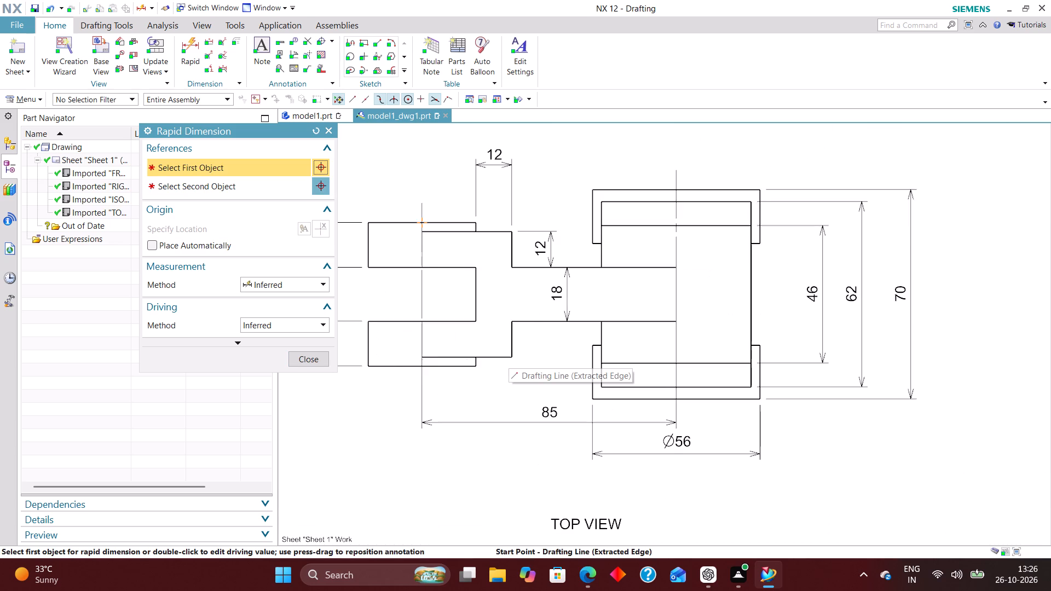
pyautogui.scroll(-2, 543, 348)
pyautogui.scroll(2, 534, 360)
pyautogui.click(522, 351)
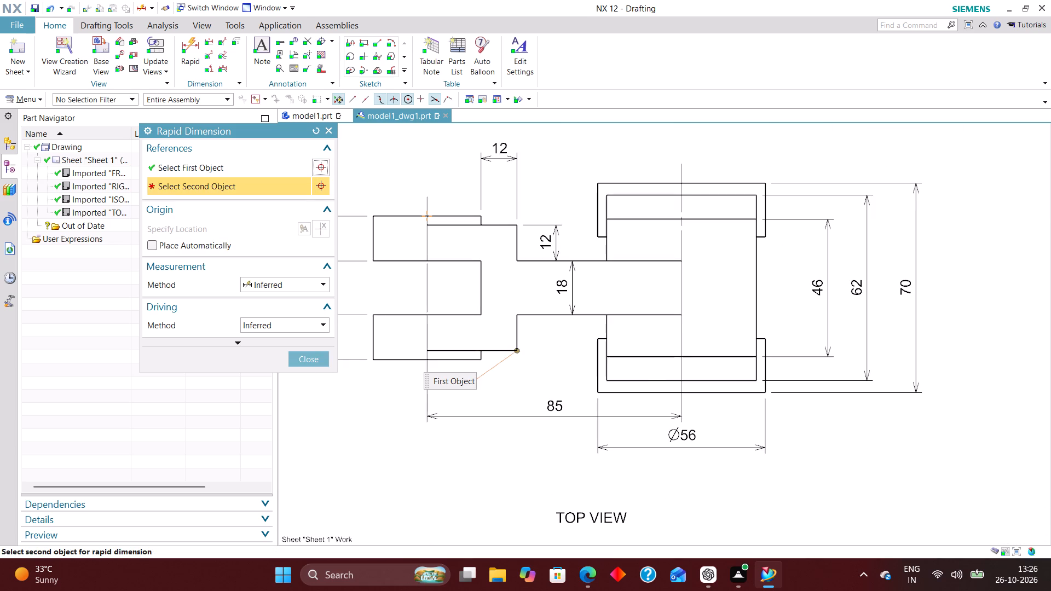
pyautogui.click(518, 314)
pyautogui.click(540, 332)
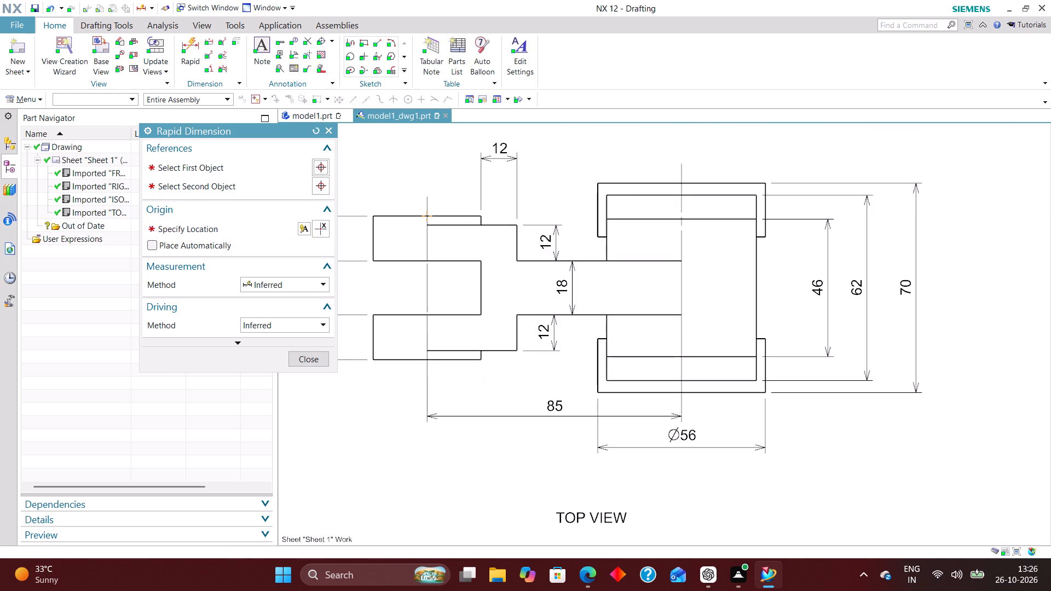
# Dimension the vertical distance from the web's lower edge to the inner boss outline's lower corner in the top view, placing it beside the boss.
pyautogui.scroll(-4, 496, 318)
pyautogui.scroll(-1, 505, 366)
pyautogui.scroll(2, 498, 304)
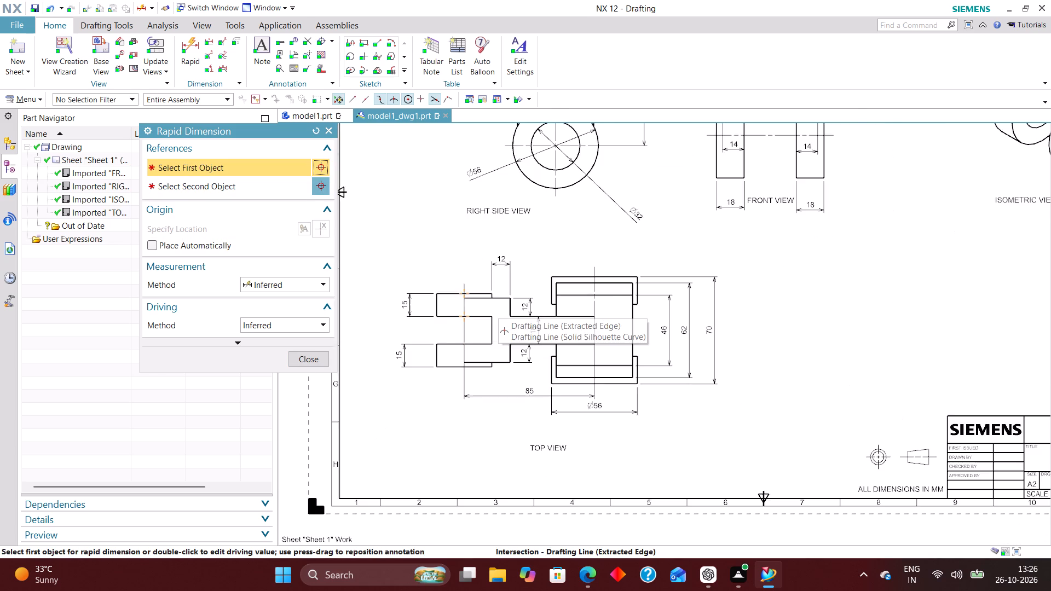
pyautogui.scroll(-6, 496, 316)
pyautogui.scroll(2, 490, 263)
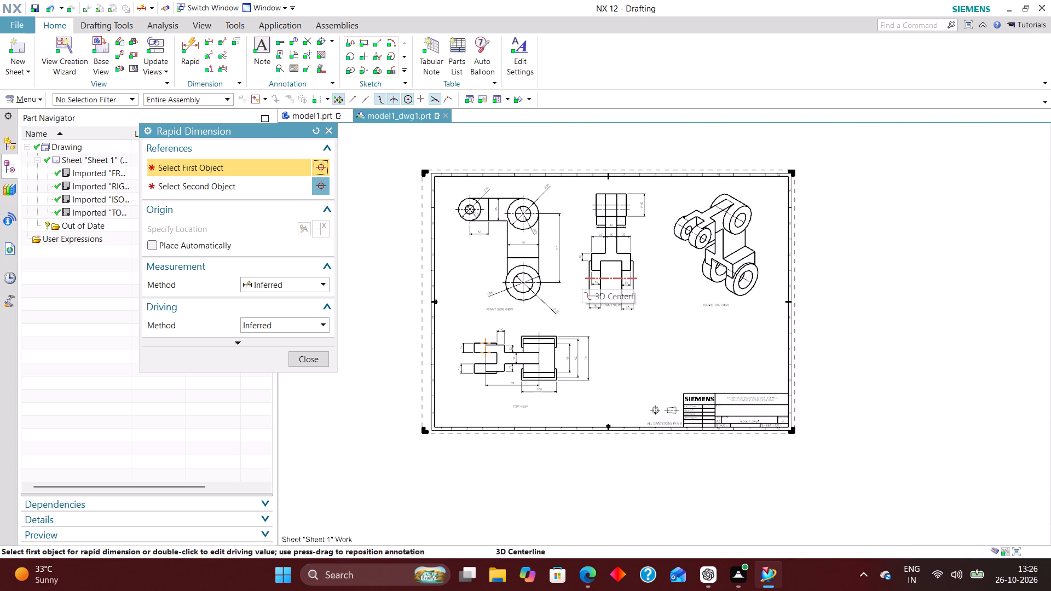
pyautogui.scroll(5, 637, 241)
pyautogui.scroll(-3, 600, 306)
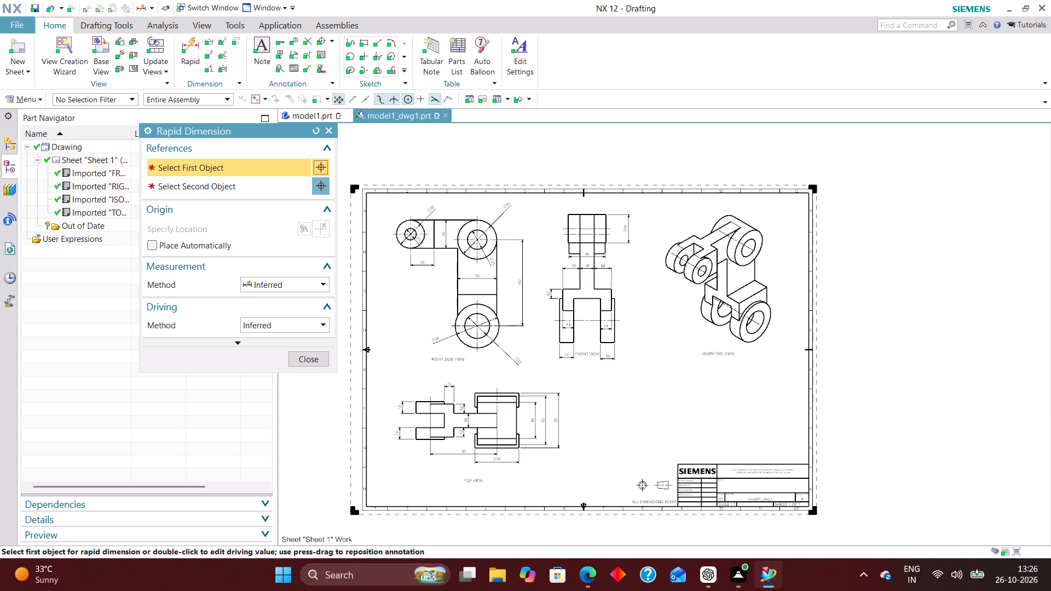
pyautogui.scroll(7, 467, 427)
pyautogui.scroll(-1, 492, 393)
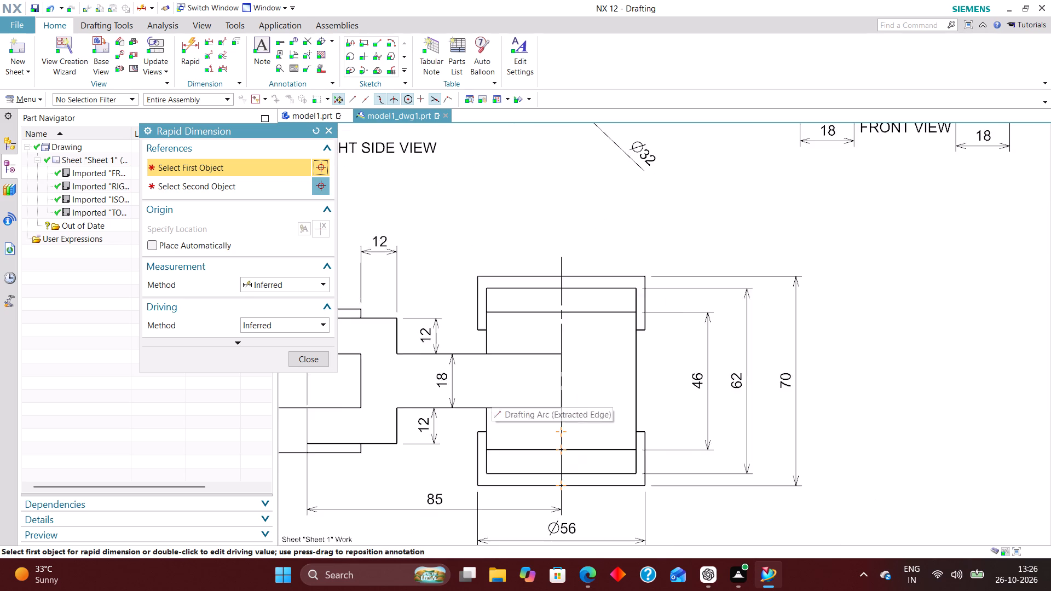
pyautogui.scroll(-1, 492, 393)
pyautogui.scroll(2, 500, 459)
pyautogui.click(484, 460)
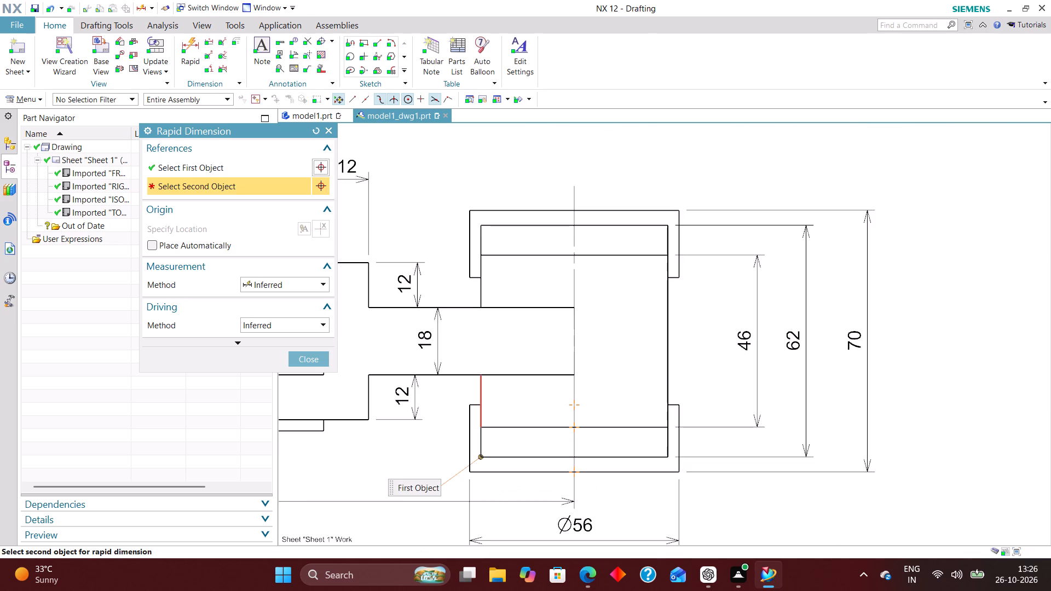
pyautogui.click(482, 378)
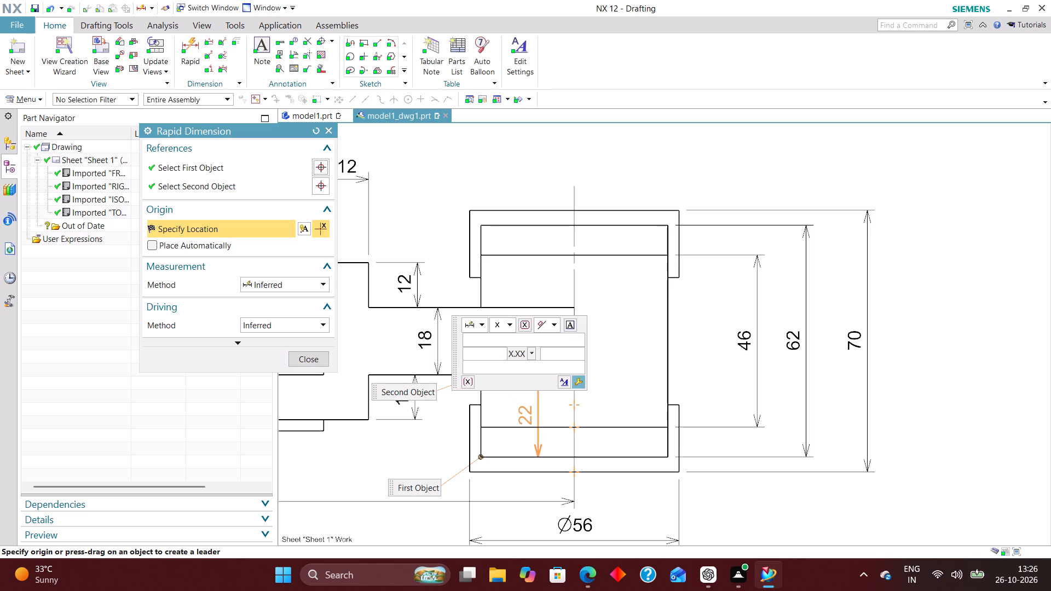
pyautogui.click(443, 418)
pyautogui.scroll(-4, 484, 363)
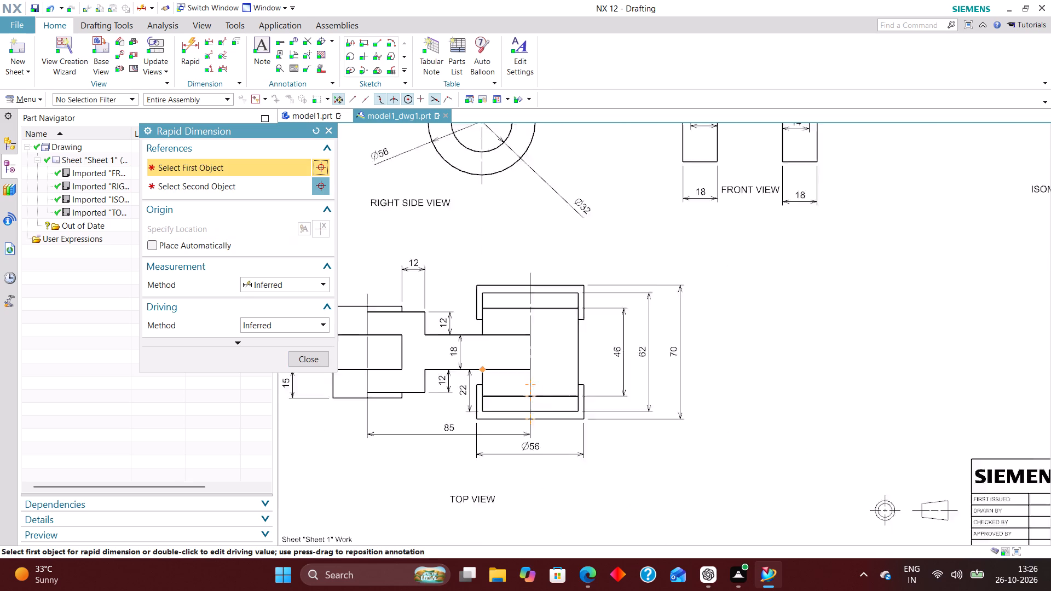
pyautogui.scroll(2, 475, 369)
pyautogui.click(298, 357)
# Line up the 18 web dimension and the upper 12 shoulder dimension with the lower 12 dimension in the top view.
pyautogui.scroll(2, 423, 349)
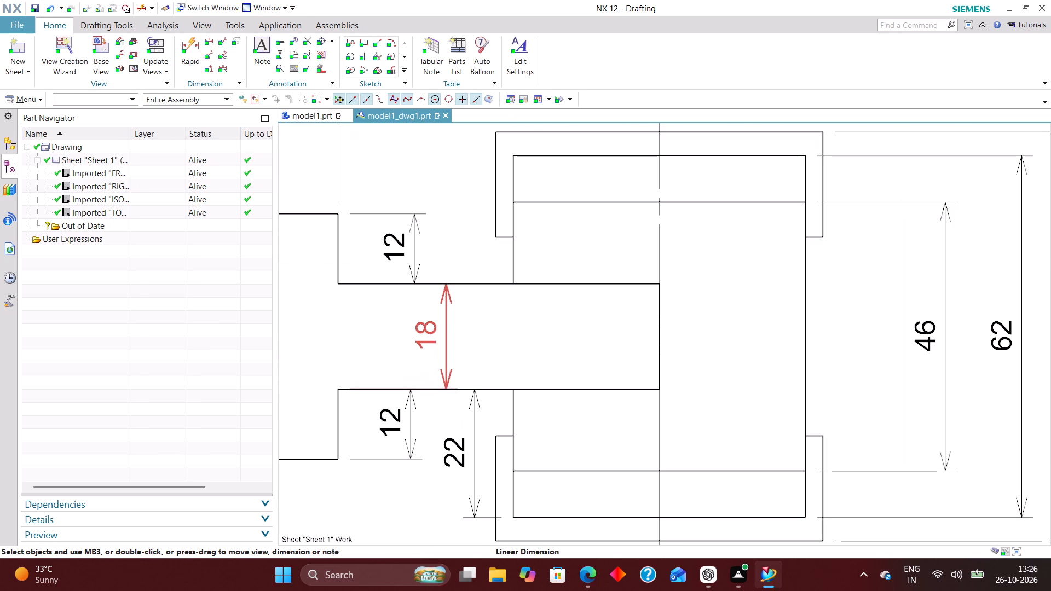
pyautogui.moveTo(442, 341); pyautogui.dragTo(391, 343)
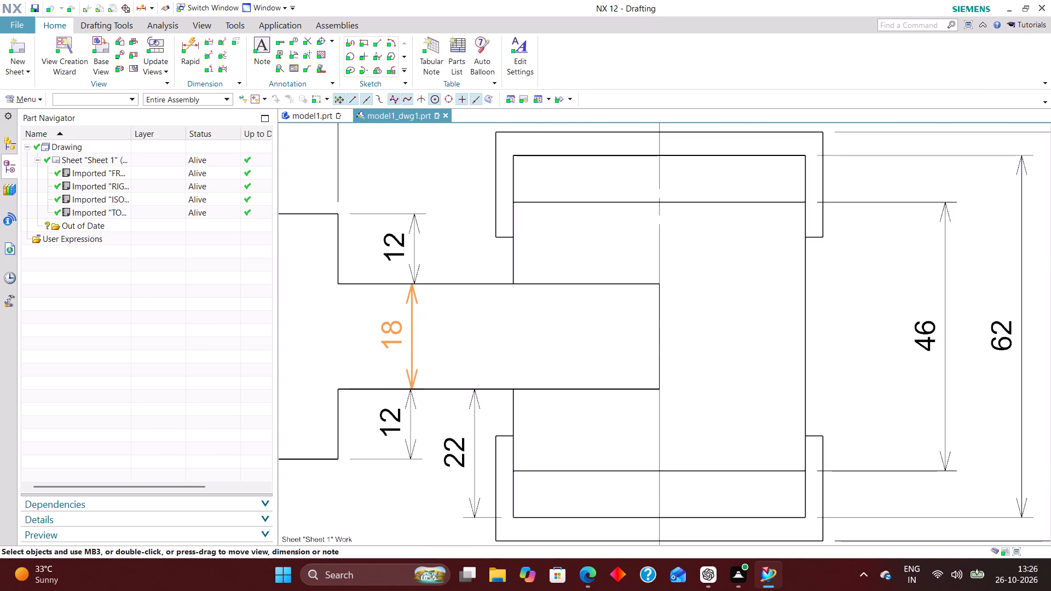
pyautogui.moveTo(391, 343); pyautogui.dragTo(390, 343)
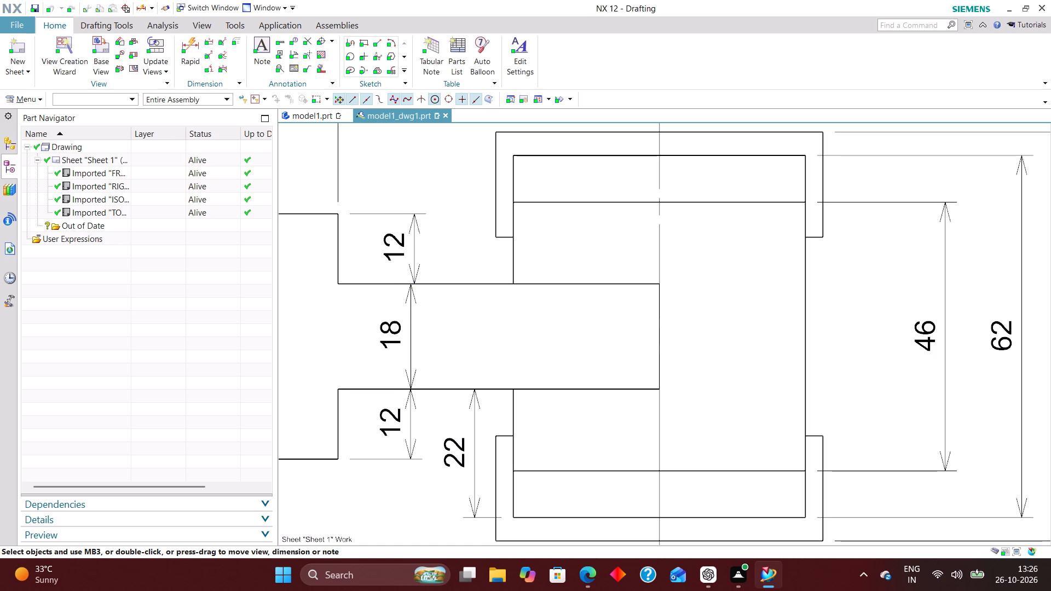
pyautogui.moveTo(402, 248); pyautogui.dragTo(386, 249)
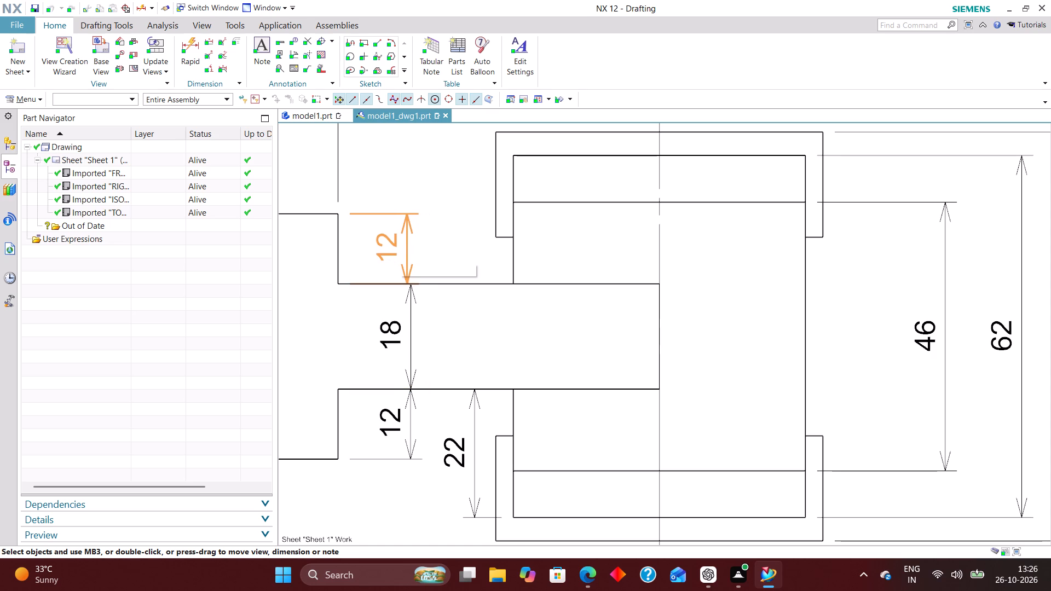
pyautogui.moveTo(386, 249); pyautogui.dragTo(390, 249)
# Set the arrows to Out on the lower and upper vertical 12 dimensions adjoining the 18 dimension in the top view.
pyautogui.scroll(-2, 427, 254)
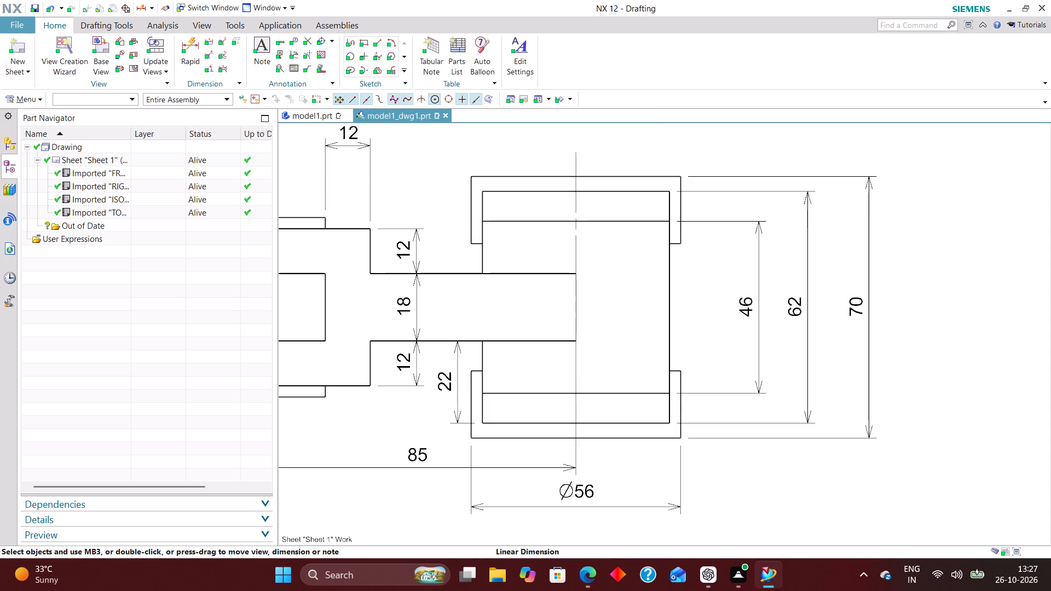
pyautogui.scroll(-3, 452, 280)
pyautogui.scroll(3, 429, 326)
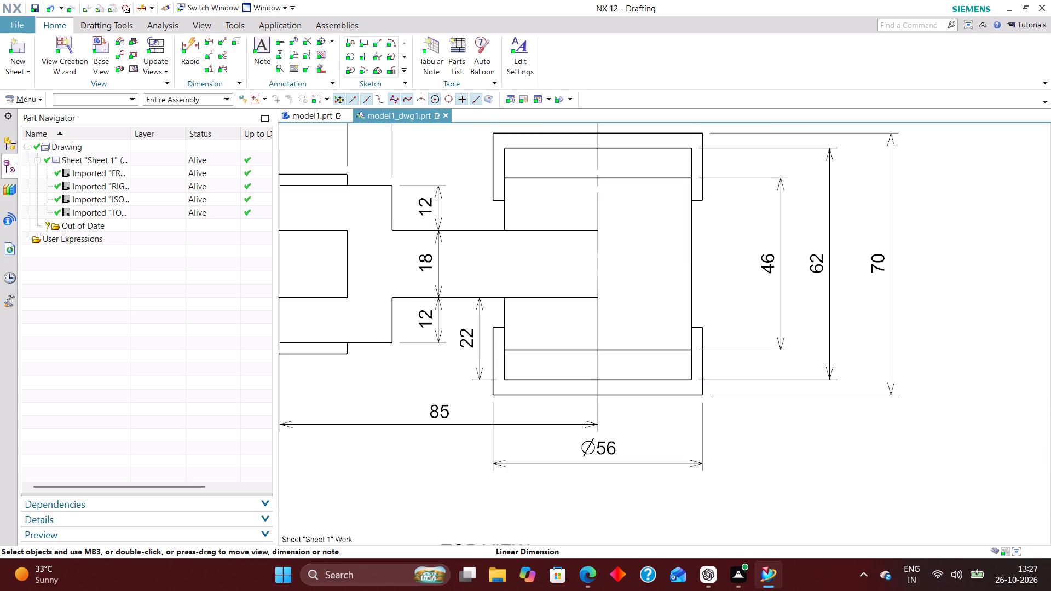
pyautogui.doubleClick(438, 328)
pyautogui.click(438, 340)
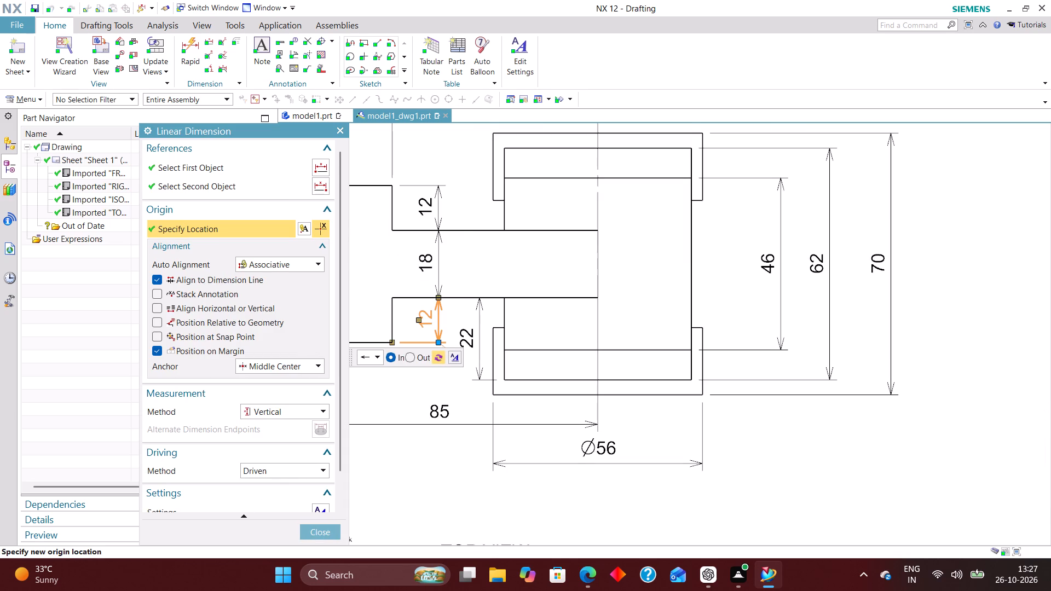
pyautogui.click(408, 357)
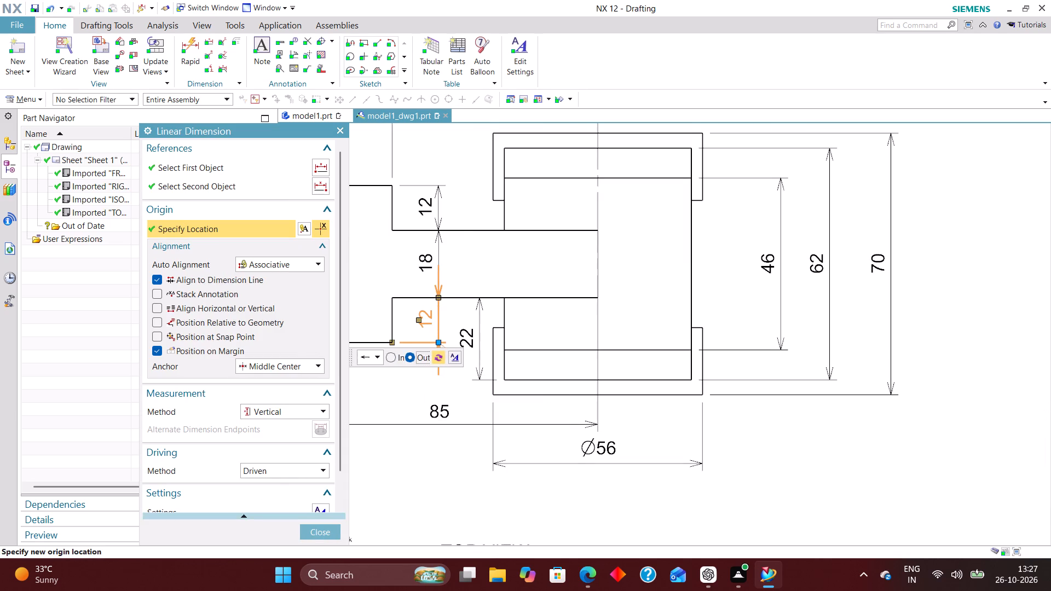
pyautogui.click(316, 528)
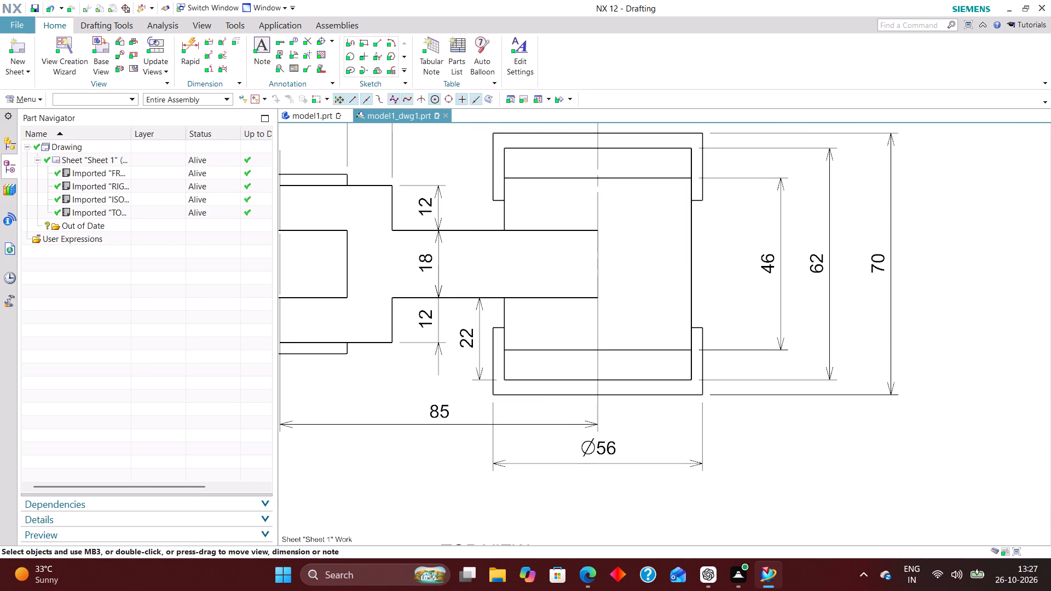
pyautogui.scroll(2, 460, 169)
pyautogui.doubleClick(425, 224)
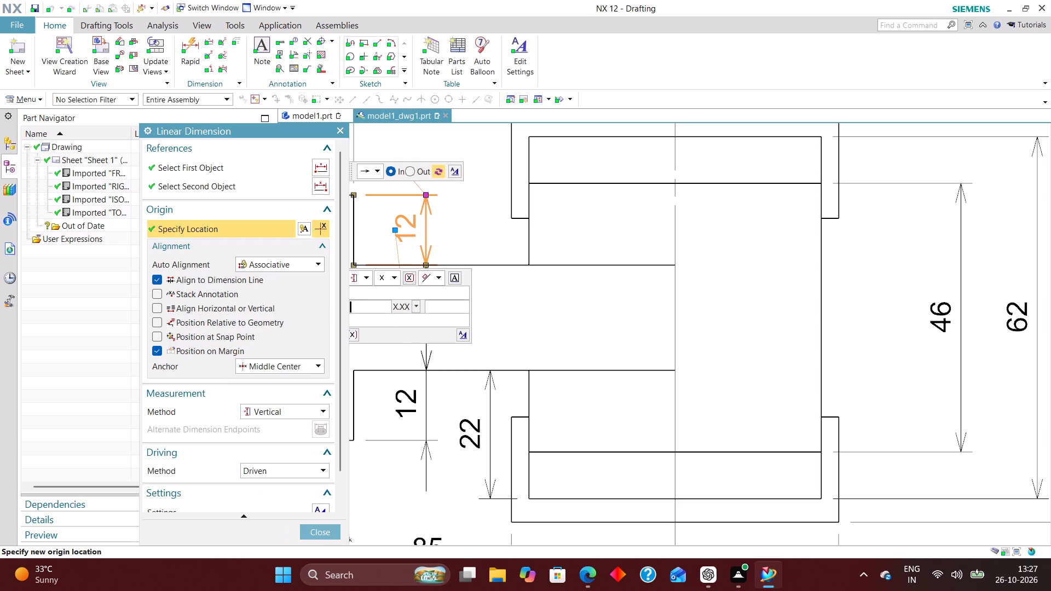
pyautogui.click(428, 194)
pyautogui.click(411, 168)
pyautogui.click(332, 523)
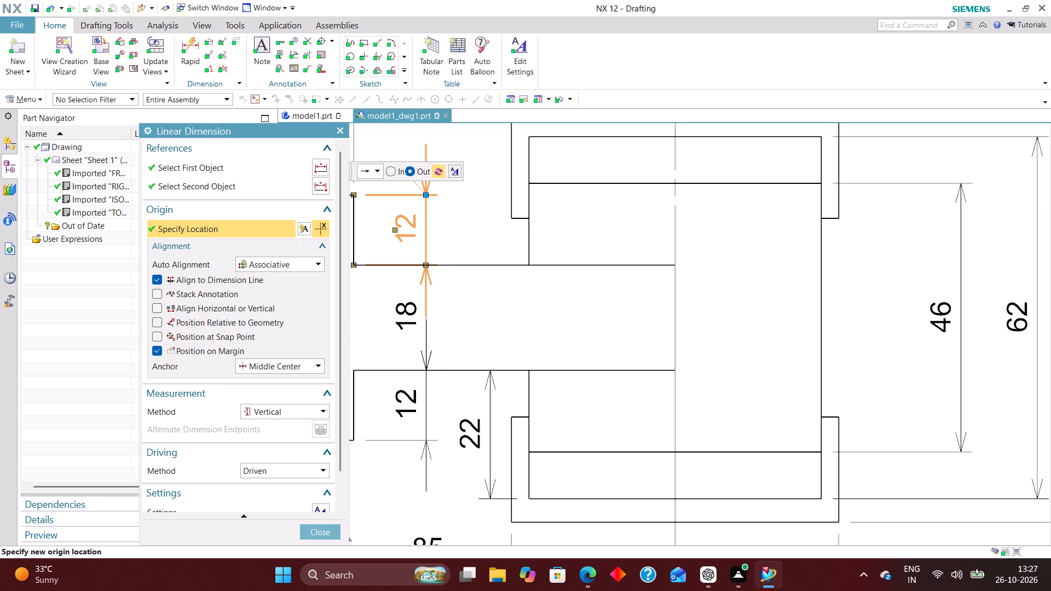
pyautogui.click(329, 535)
# Move the RIGHT SIDE VIEW label up beside the vertical arm, just above the Ø56 dimension of the lower boss.
pyautogui.scroll(-3, 477, 223)
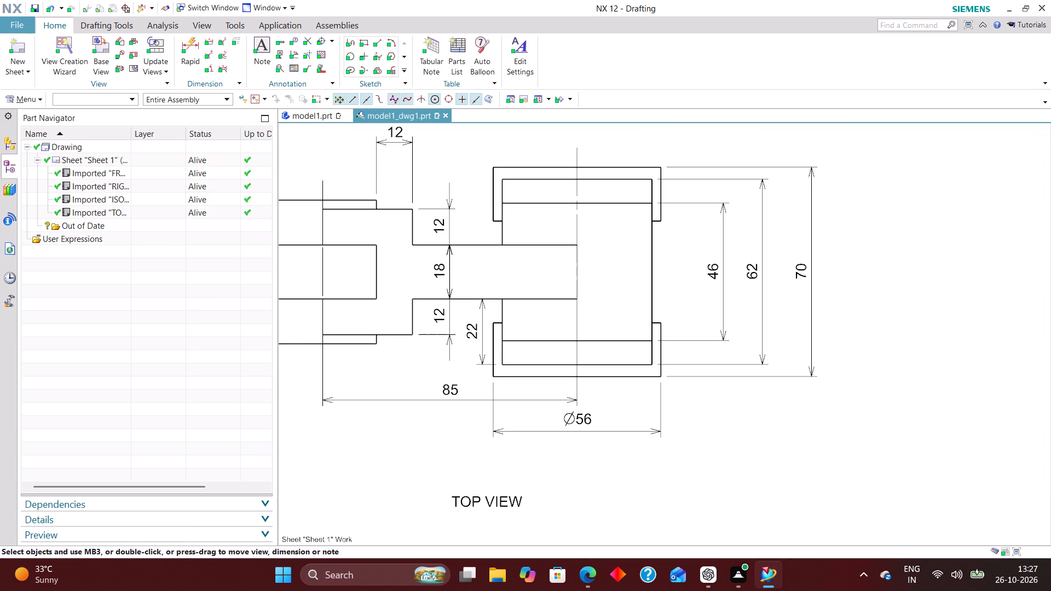
pyautogui.scroll(-2, 534, 282)
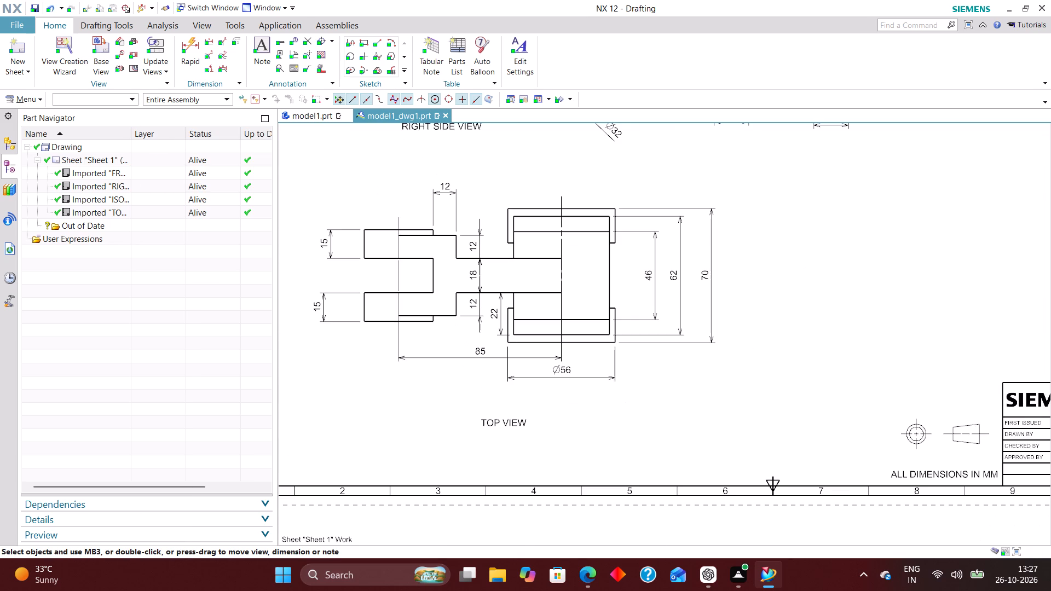
pyautogui.scroll(-1, 544, 397)
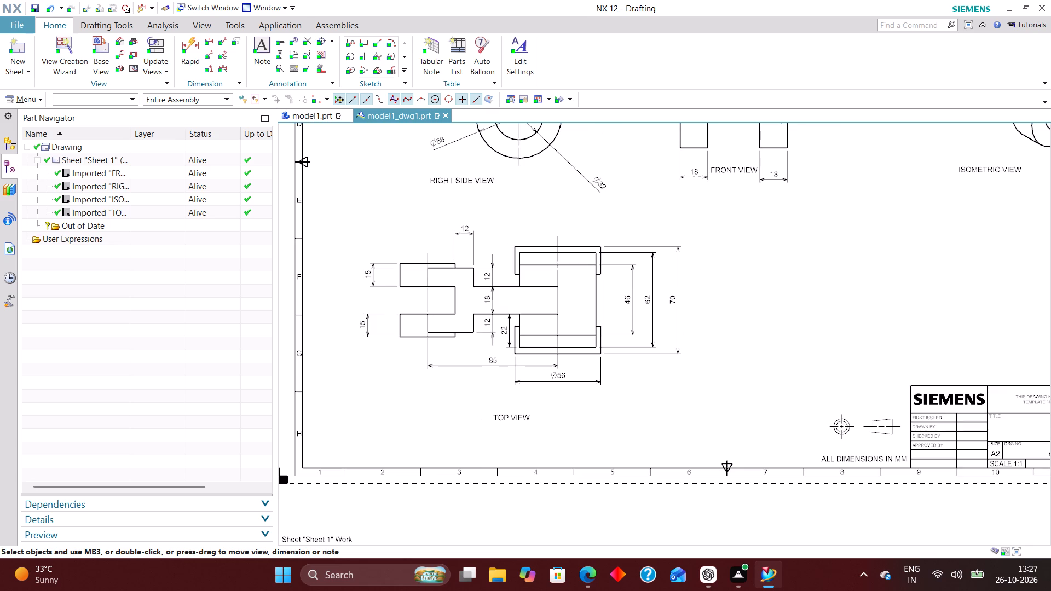
pyautogui.scroll(1, 452, 310)
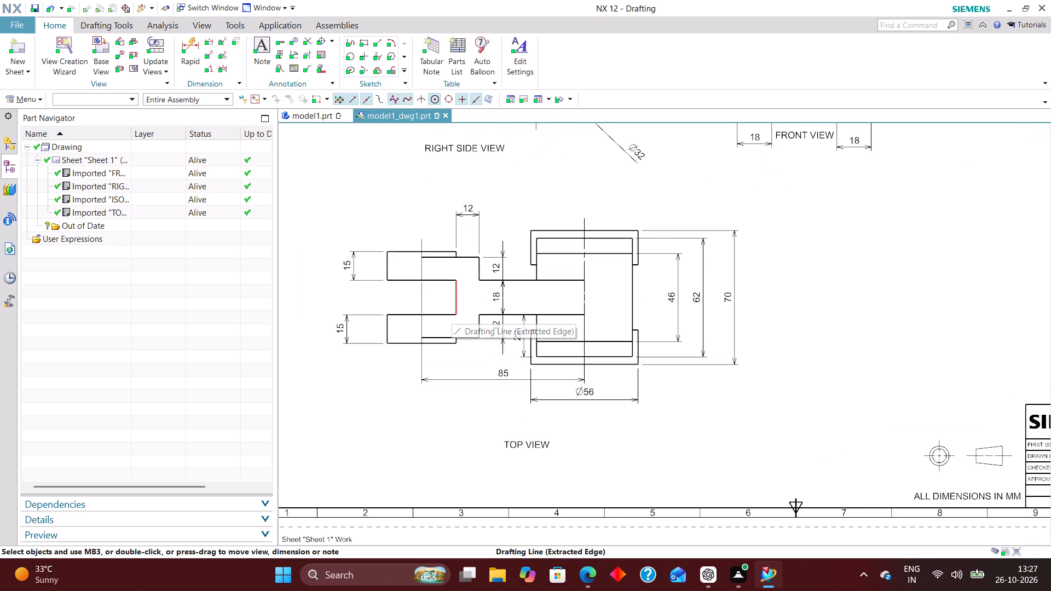
pyautogui.scroll(-3, 456, 304)
pyautogui.scroll(4, 522, 306)
pyautogui.moveTo(813, 234); pyautogui.dragTo(704, 482, button='right')
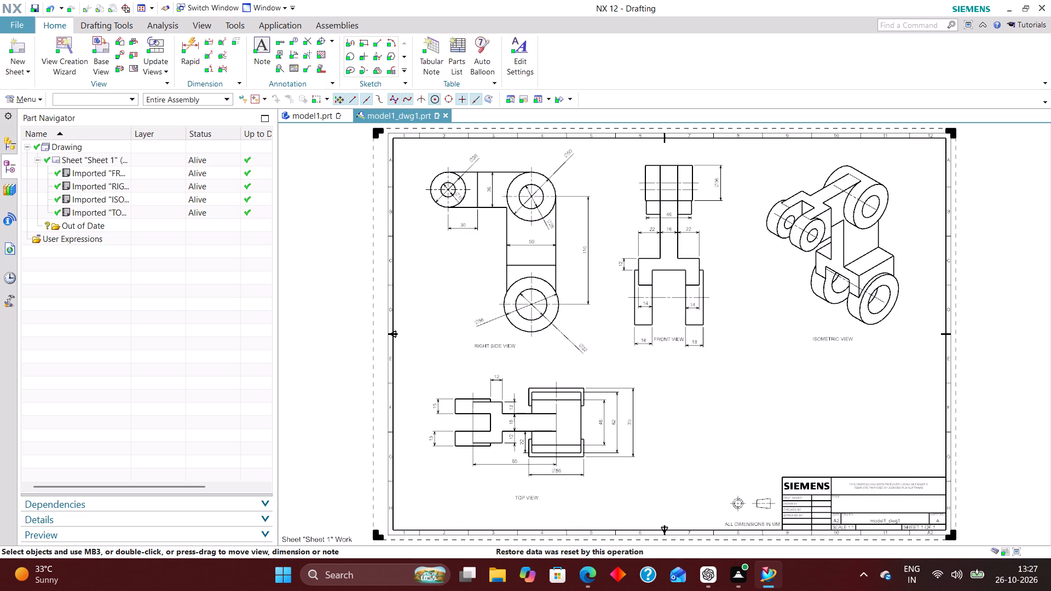
pyautogui.scroll(3, 478, 299)
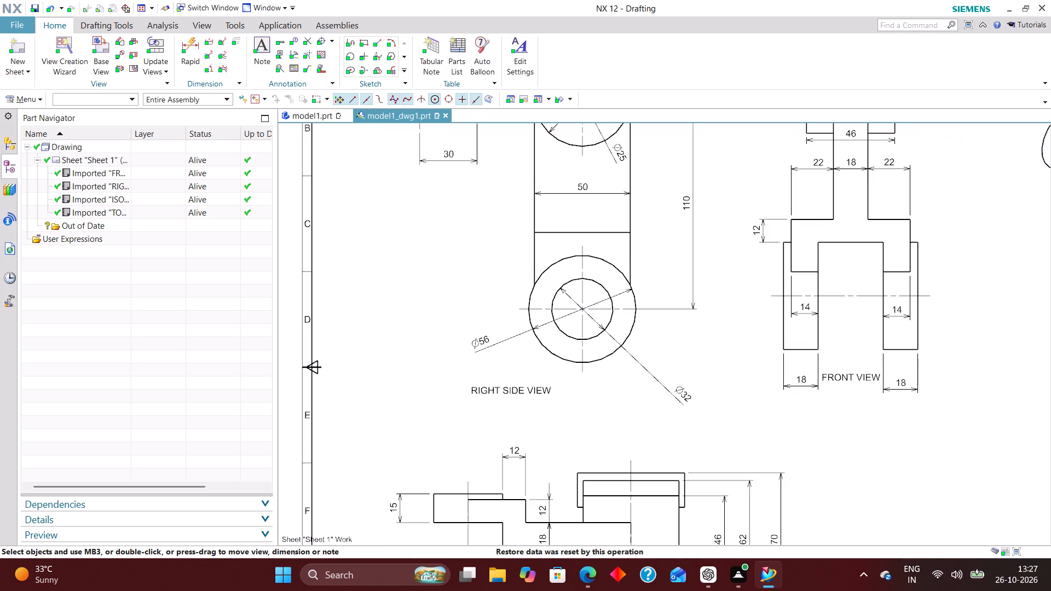
pyautogui.moveTo(510, 393); pyautogui.dragTo(478, 262)
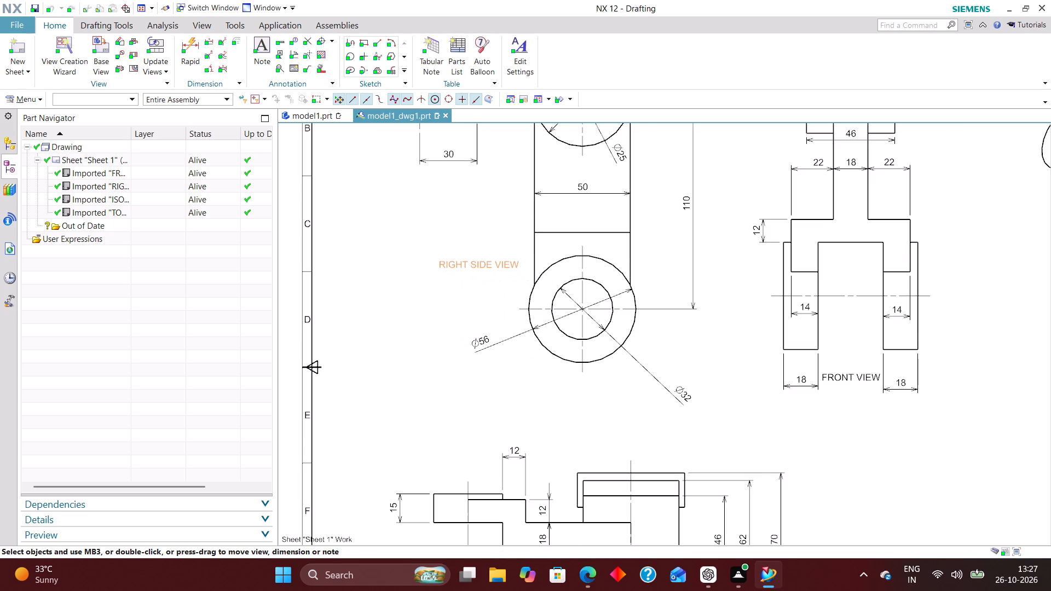
pyautogui.moveTo(478, 262); pyautogui.dragTo(480, 271)
# Move the FRONT VIEW label below the two 18 leg-width dimensions, centred under the front view.
pyautogui.scroll(-3, 409, 339)
pyautogui.scroll(4, 631, 354)
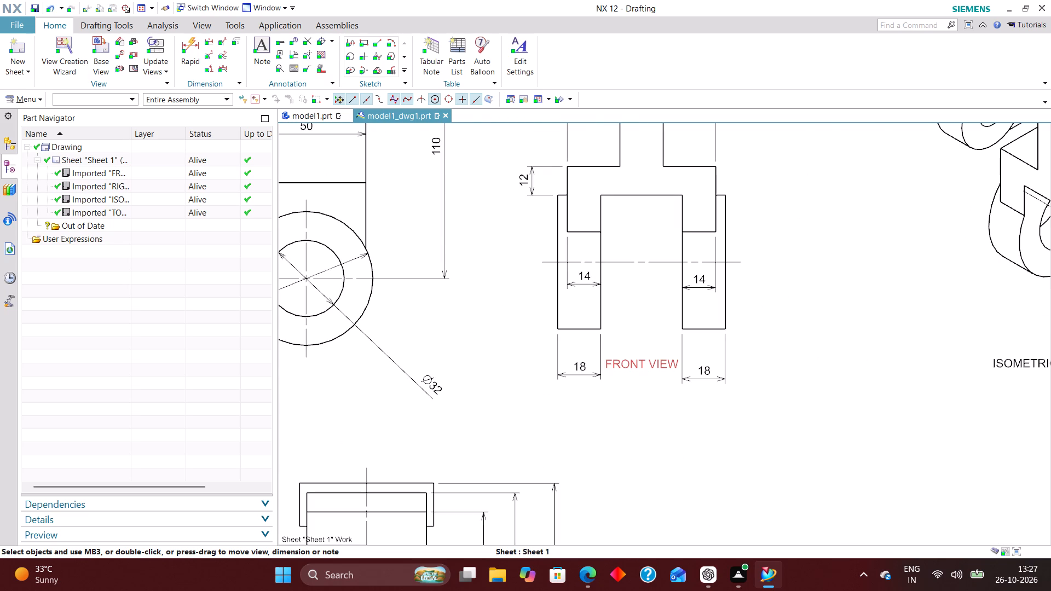
pyautogui.moveTo(637, 363); pyautogui.dragTo(783, 354)
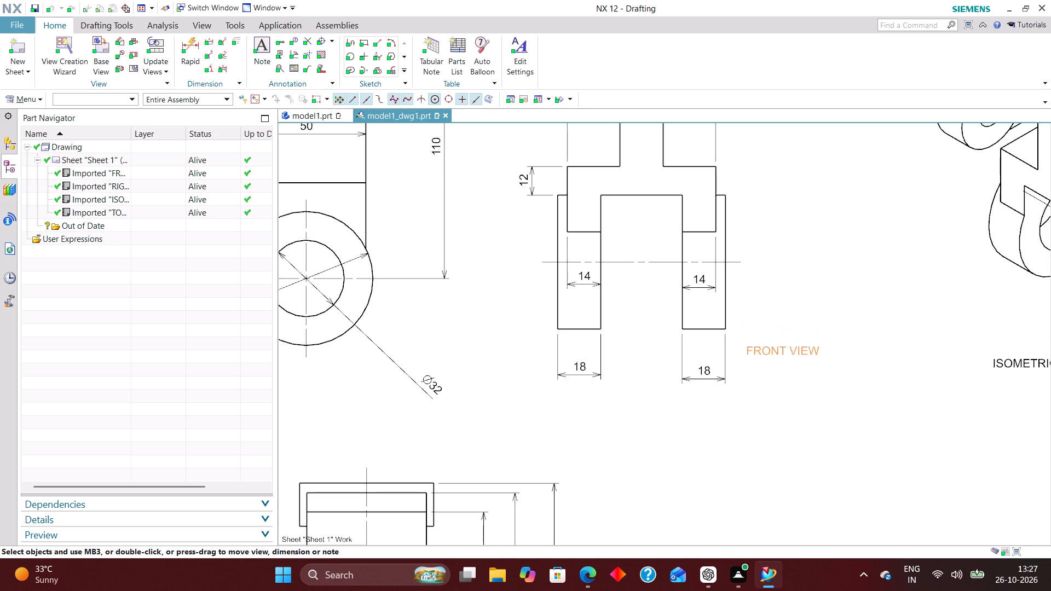
pyautogui.moveTo(783, 354); pyautogui.dragTo(642, 399)
# Move both 18 leg-width dimensions closer to the lower ends of the legs in the front view.
pyautogui.scroll(2, 590, 367)
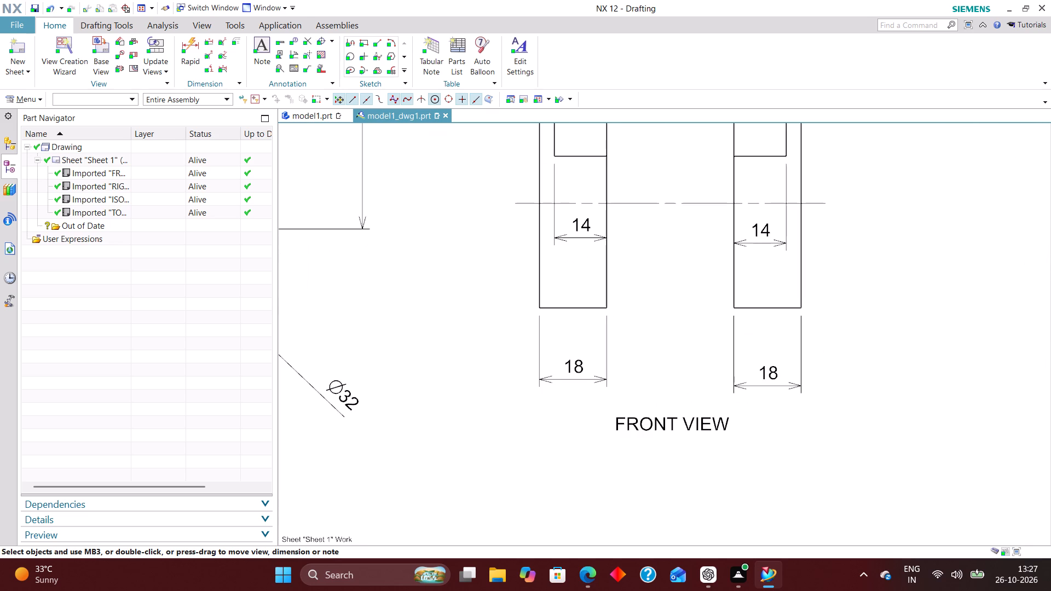
pyautogui.moveTo(580, 376); pyautogui.dragTo(575, 340)
pyautogui.moveTo(769, 384); pyautogui.dragTo(758, 348)
# Move the ISOMETRIC VIEW label closer to the isometric view, just below the rear lower boss and beside the front one.
pyautogui.scroll(-6, 685, 362)
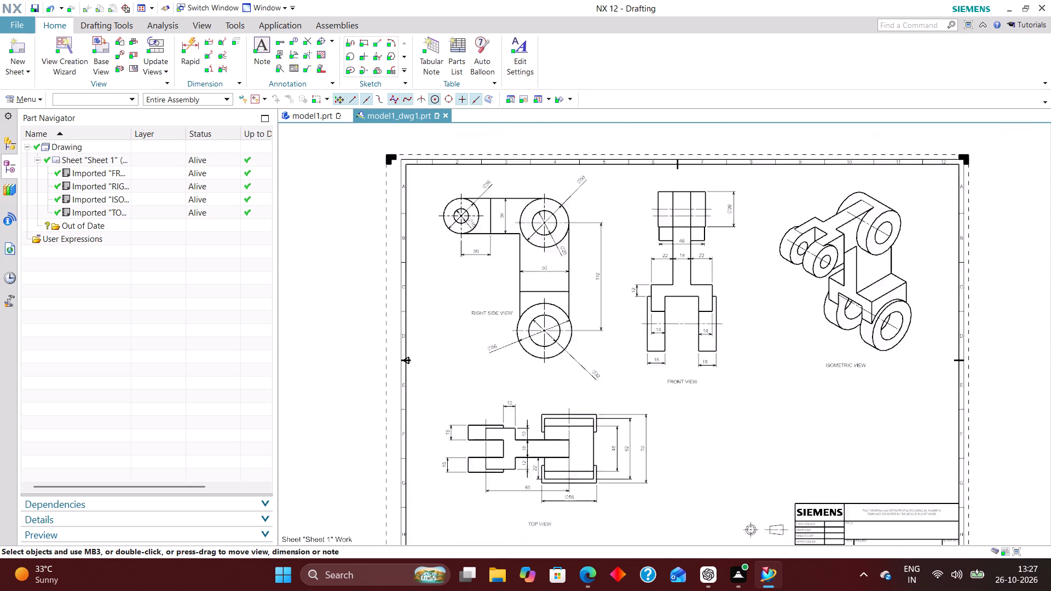
pyautogui.scroll(-1, 686, 371)
pyautogui.scroll(2, 727, 306)
pyautogui.moveTo(858, 407); pyautogui.dragTo(835, 376)
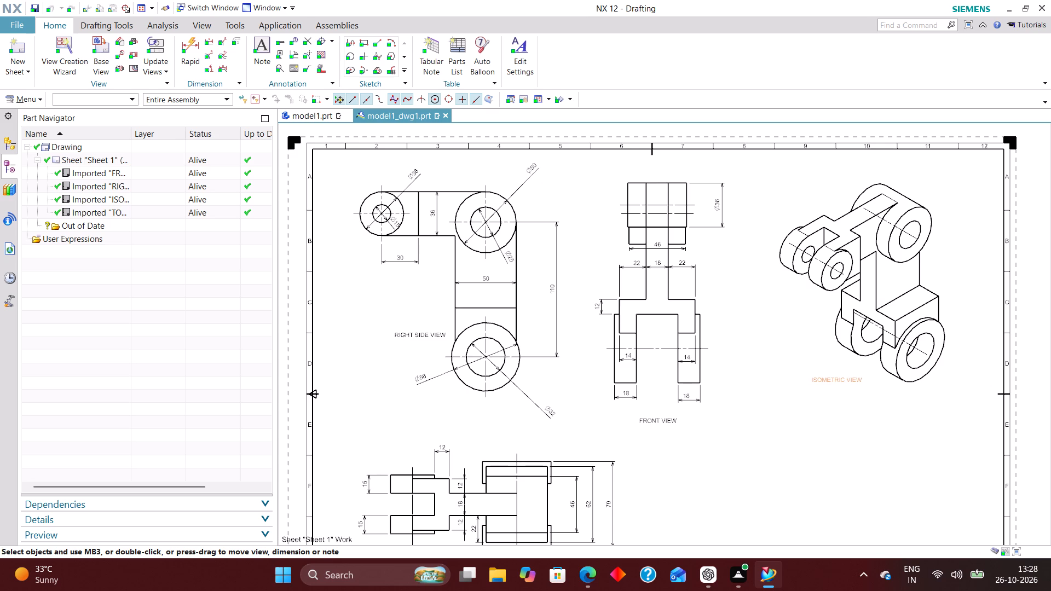
pyautogui.moveTo(835, 376); pyautogui.dragTo(841, 366)
# Change the projection setting of Sheet 1 to first angle.
pyautogui.scroll(-3, 767, 353)
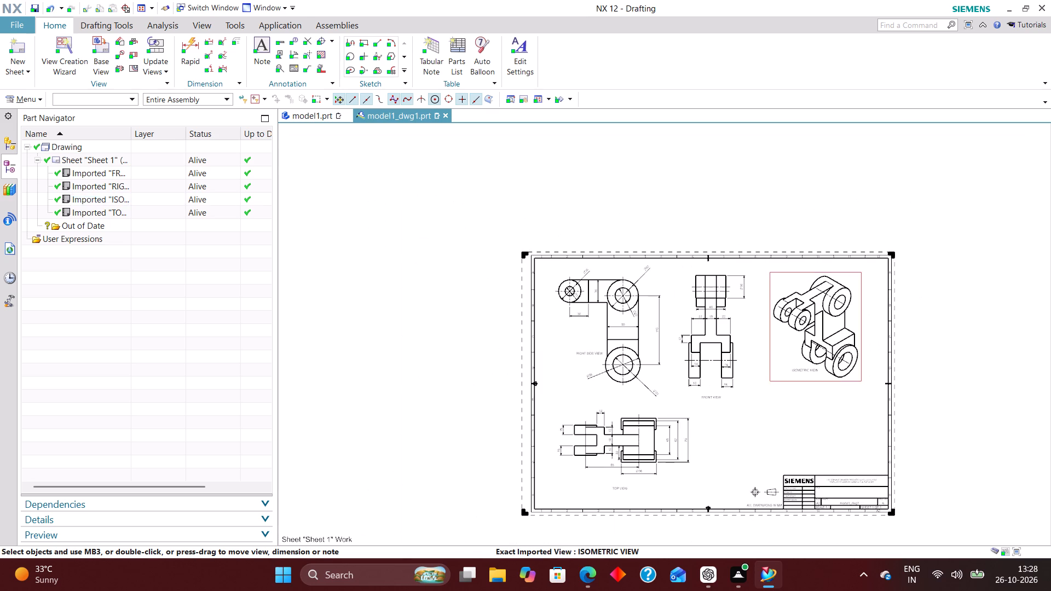
pyautogui.moveTo(781, 407); pyautogui.dragTo(744, 434, button='right')
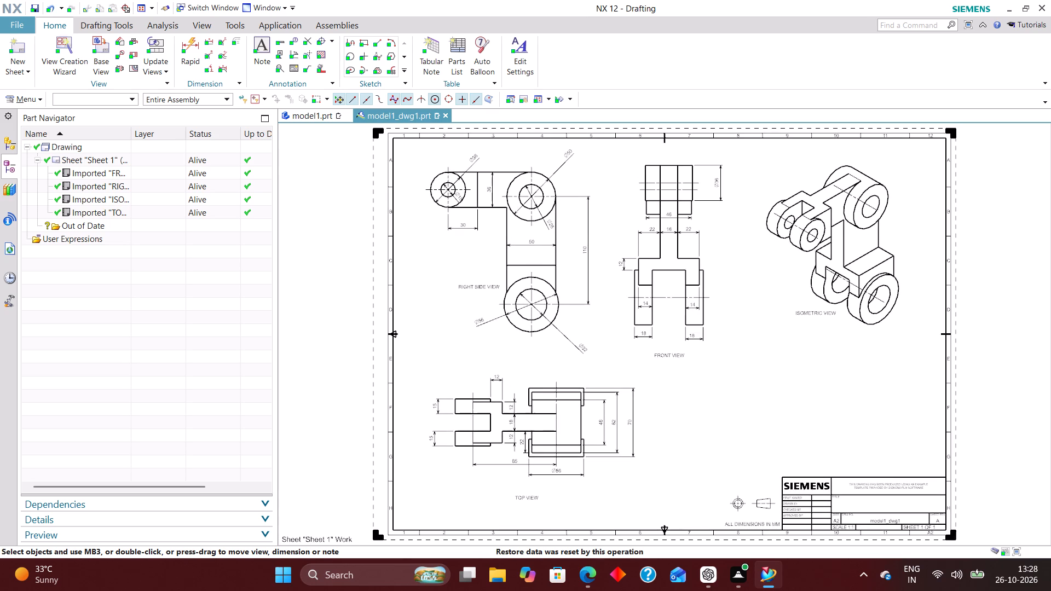
pyautogui.scroll(3, 518, 142)
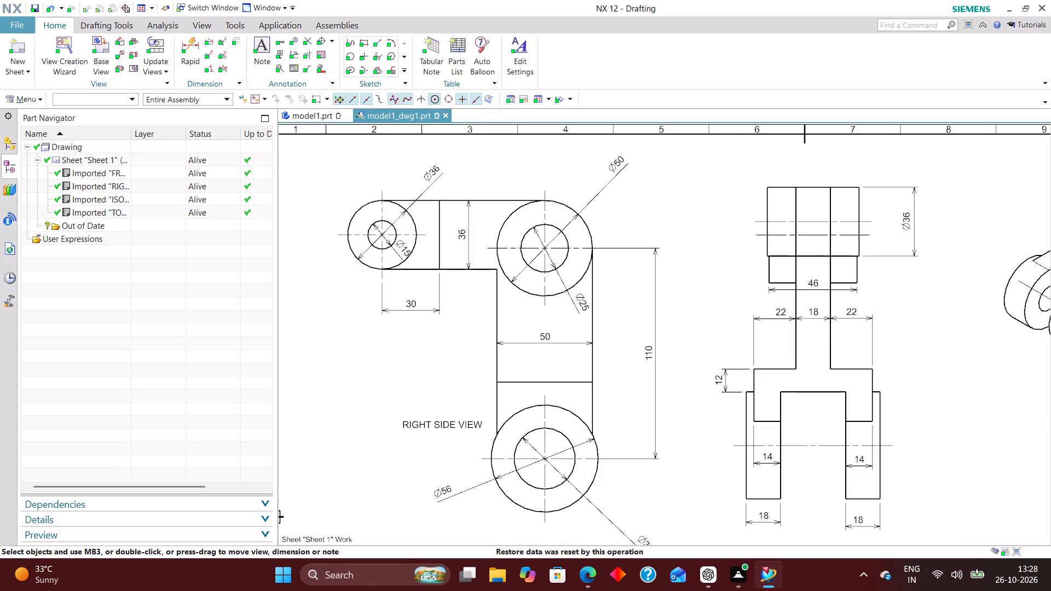
pyautogui.scroll(-3, 515, 163)
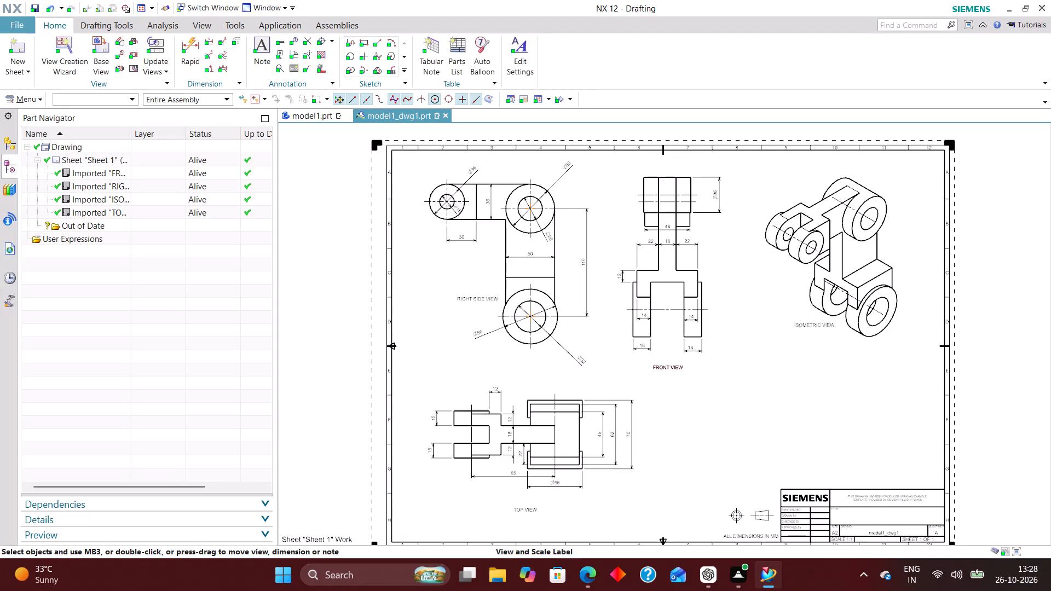
pyautogui.rightClick(373, 456)
pyautogui.click(391, 343)
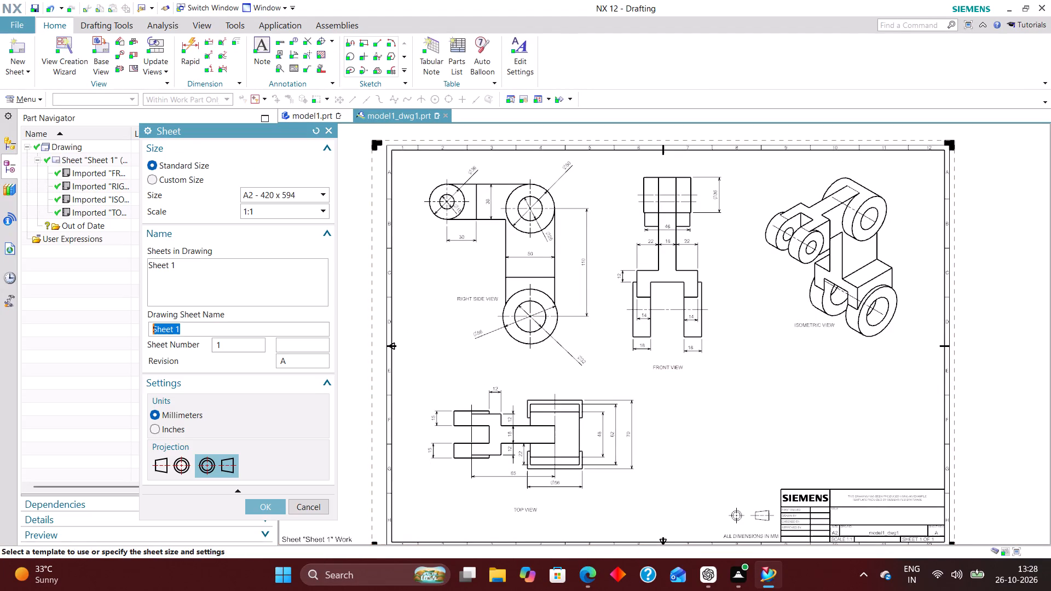
pyautogui.click(171, 465)
pyautogui.click(275, 508)
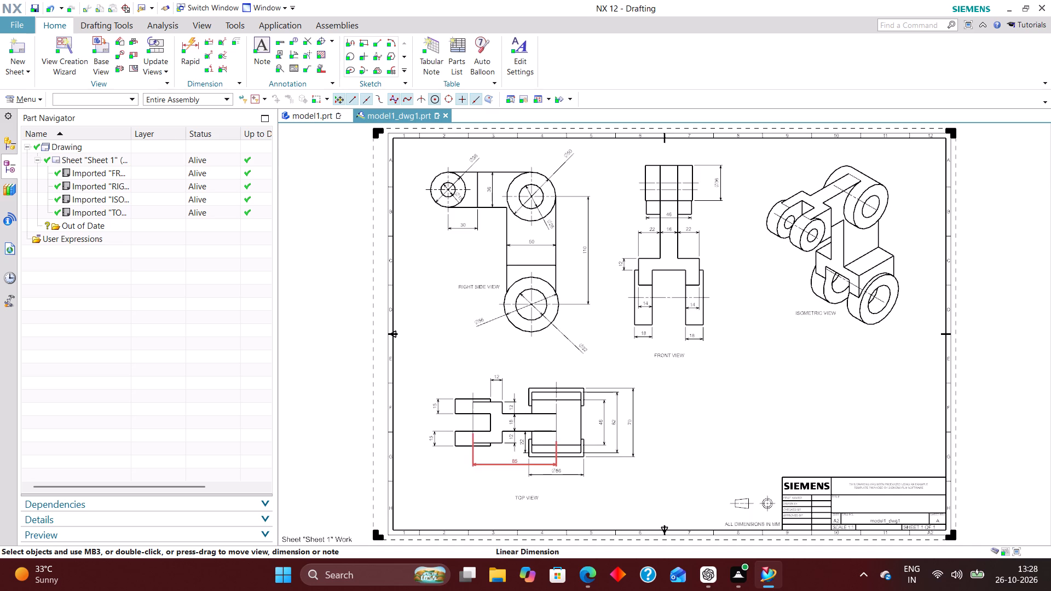
# Fill the title block cells Label12 and Label13 with XXX.
pyautogui.hotkey('ctrl', 'l')
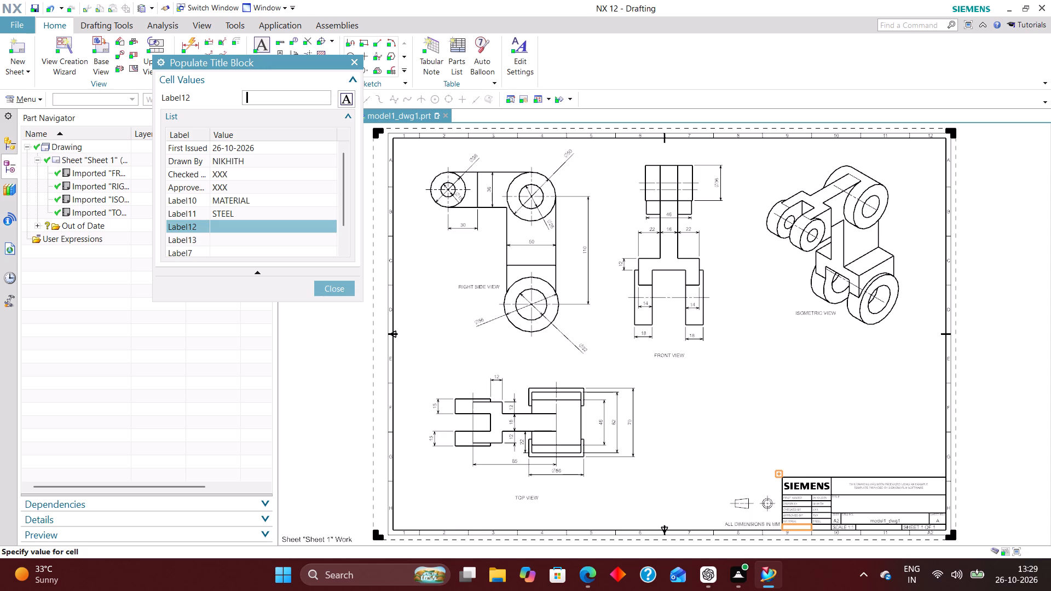
pyautogui.write('XXX')
pyautogui.press('Return')
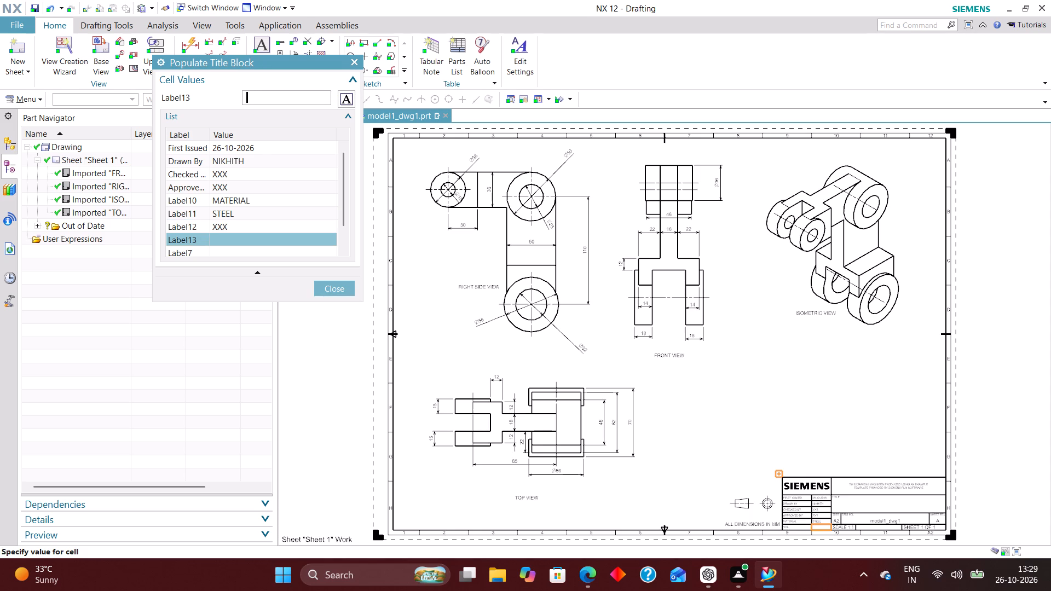
pyautogui.write('XXX')
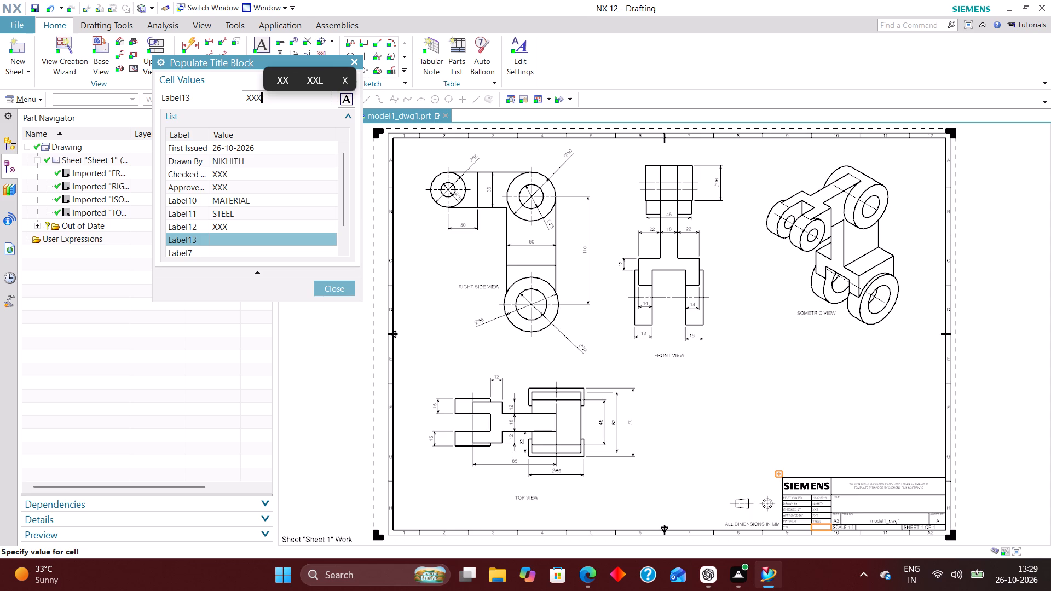
pyautogui.press('Return')
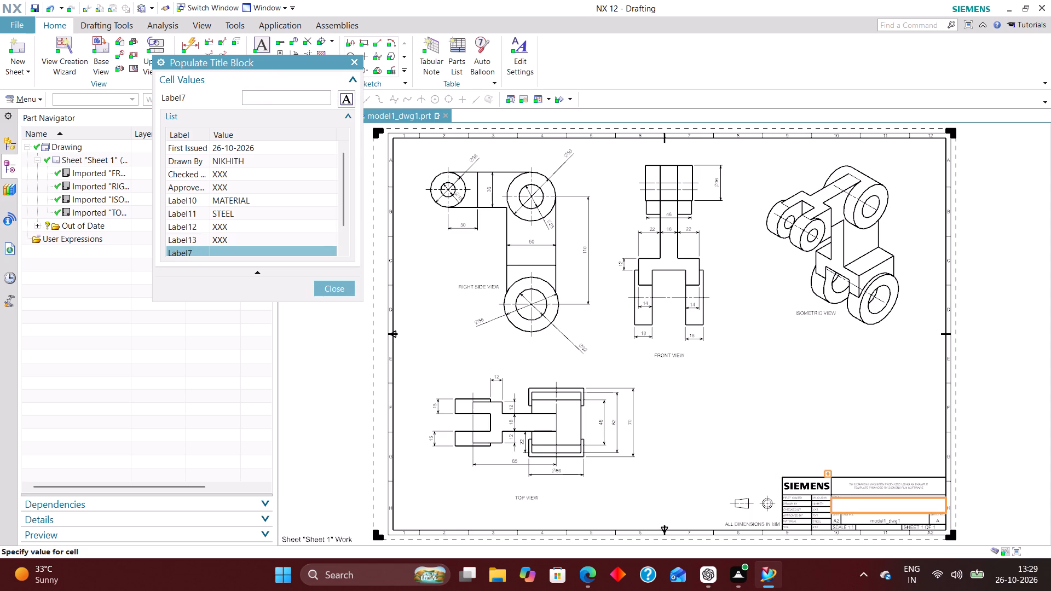
# Switch to ChatGPT to look up the suggested component name for the title block.
pyautogui.click(710, 573)
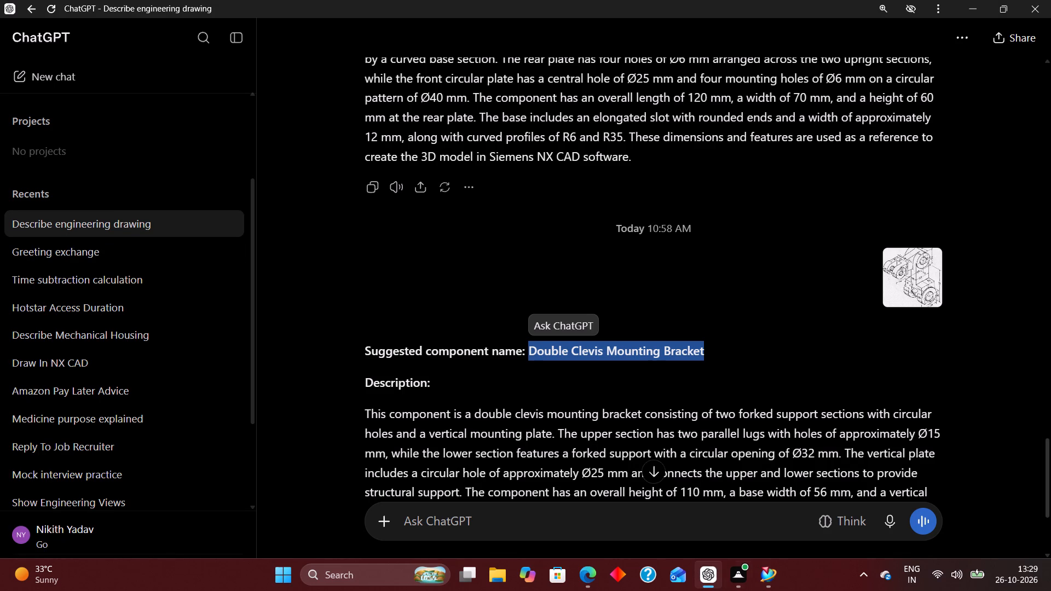
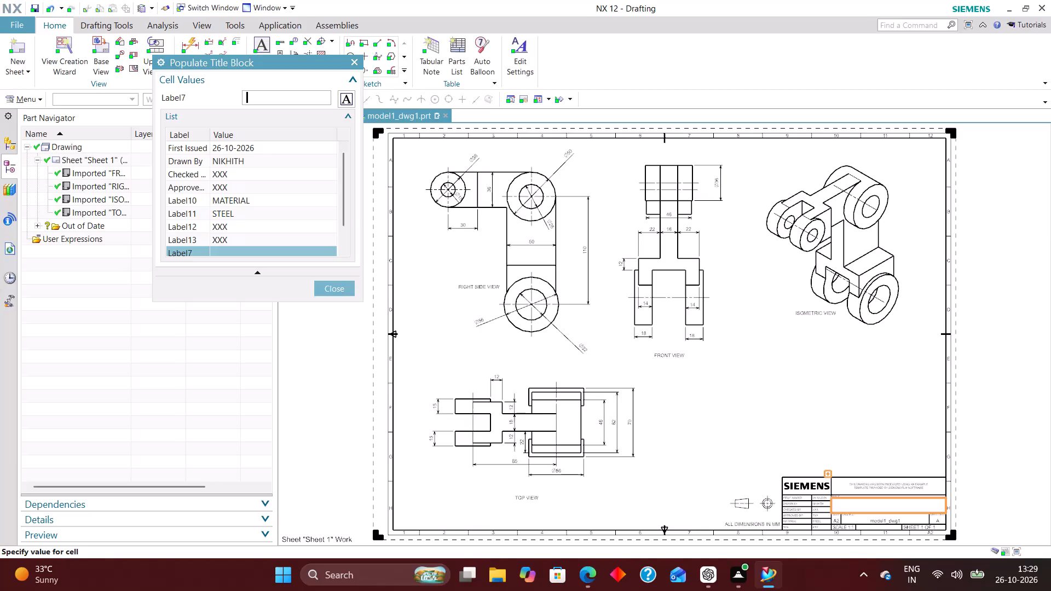
# Fill the title block cell Label7 with the component name DOUBLE CLEVIS MOUNTING BRACKET, all in capitals.
pyautogui.hotkey('ctrl', 'v')
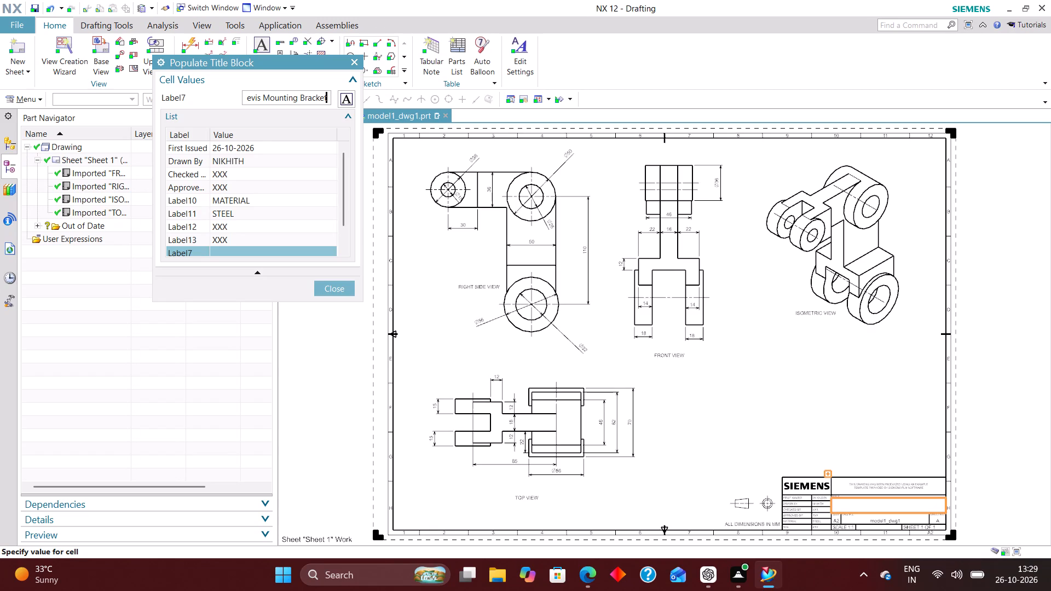
pyautogui.click(268, 103)
pyautogui.press('Right')
pyautogui.press('Right')
pyautogui.press('Right')
pyautogui.press('Right')
pyautogui.press('Right')
pyautogui.press('Right')
pyautogui.press('Right')
pyautogui.press('Right')
pyautogui.press('Right')
pyautogui.press('Right')
pyautogui.press('Right')
pyautogui.press('Right')
pyautogui.press('Right')
pyautogui.press('Right')
pyautogui.press('Right')
pyautogui.press('Right')
pyautogui.press('Right')
pyautogui.press('Right')
pyautogui.press('Right')
pyautogui.press('Right')
pyautogui.press('BackSpace')
pyautogui.press('BackSpace')
pyautogui.press('BackSpace')
pyautogui.press('BackSpace')
pyautogui.press('BackSpace')
pyautogui.press('BackSpace')
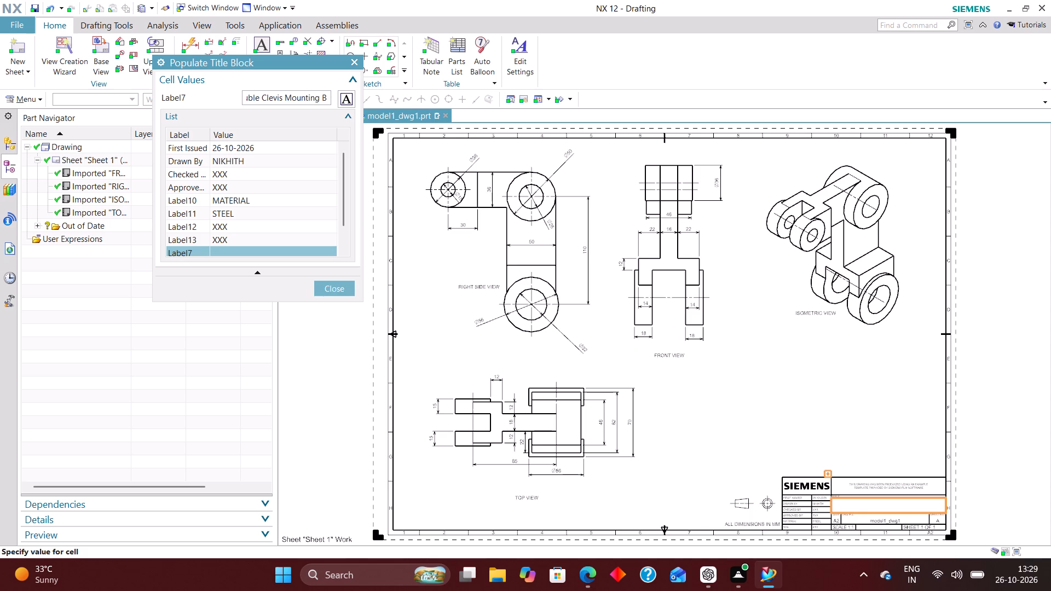
pyautogui.write('RACKET')
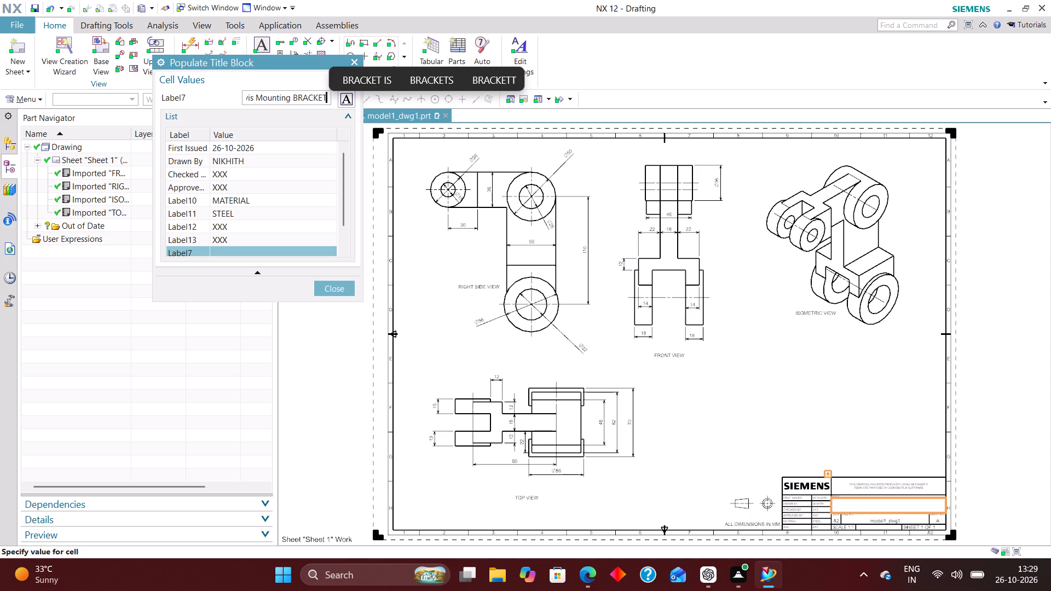
pyautogui.press('Left')
pyautogui.press('Left')
pyautogui.press('Left')
pyautogui.press('Left')
pyautogui.press('Left')
pyautogui.press('Left')
pyautogui.press('Left')
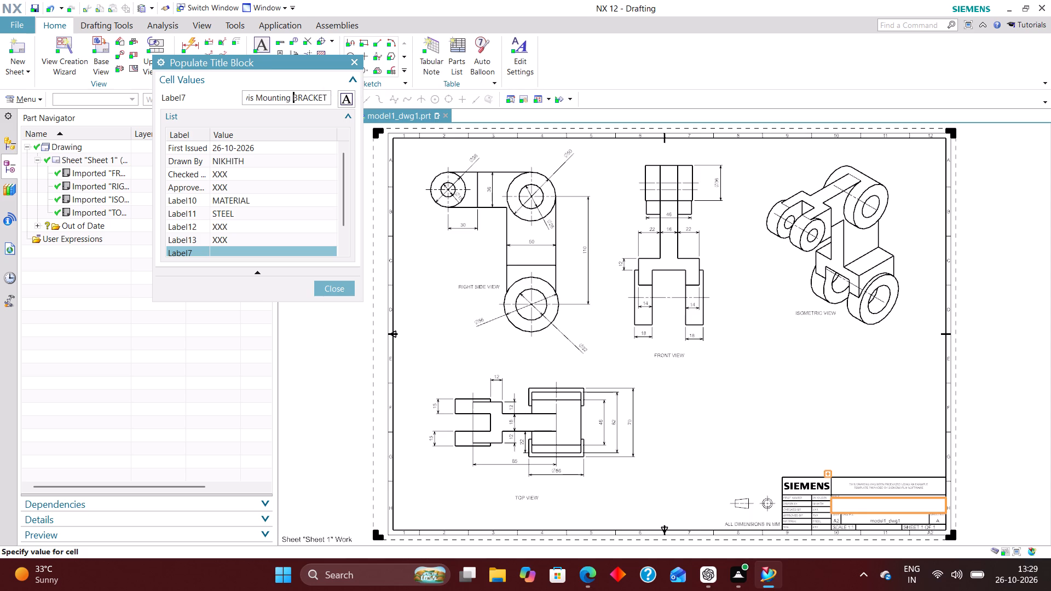
pyautogui.press('Left')
pyautogui.press('BackSpace')
pyautogui.press('BackSpace')
pyautogui.press('BackSpace')
pyautogui.press('BackSpace')
pyautogui.press('BackSpace')
pyautogui.press('BackSpace')
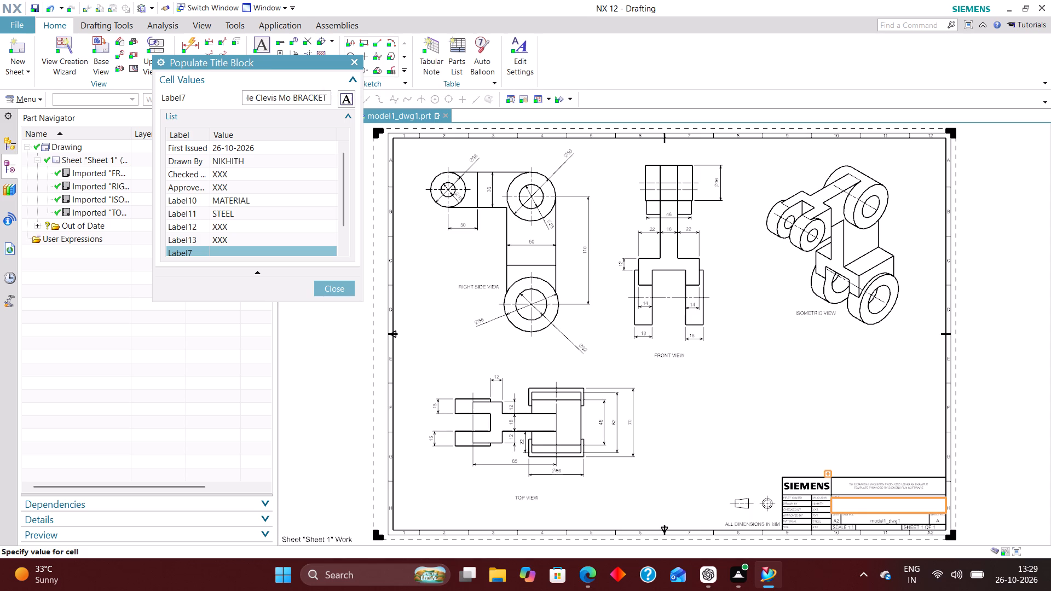
pyautogui.press('BackSpace')
pyautogui.write('OUNTI')
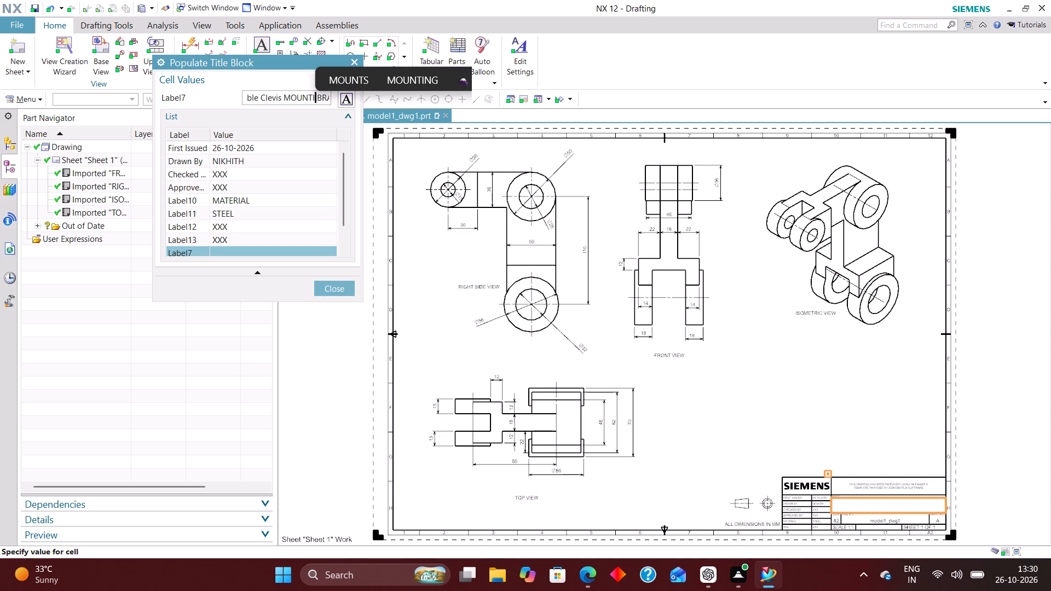
pyautogui.write('NG')
pyautogui.press('Left')
pyautogui.press('Left')
pyautogui.press('Left')
pyautogui.press('Left')
pyautogui.press('Left')
pyautogui.press('Left')
pyautogui.press('Left')
pyautogui.press('Left')
pyautogui.press('Left')
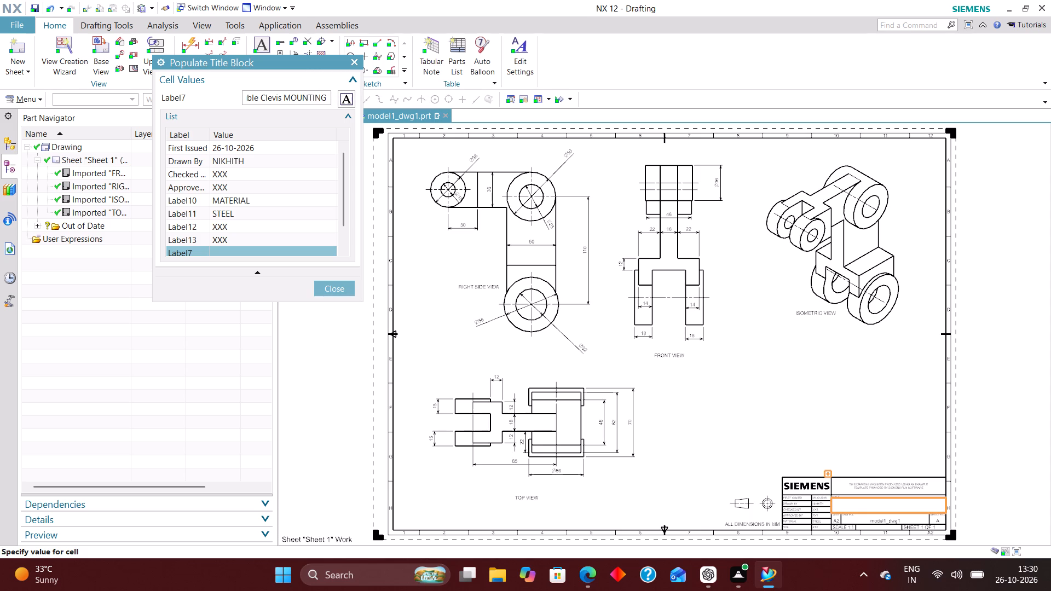
pyautogui.press('BackSpace')
pyautogui.press('BackSpace')
pyautogui.press('BackSpace')
pyautogui.press('BackSpace')
pyautogui.press('BackSpace')
pyautogui.write('LEVIS')
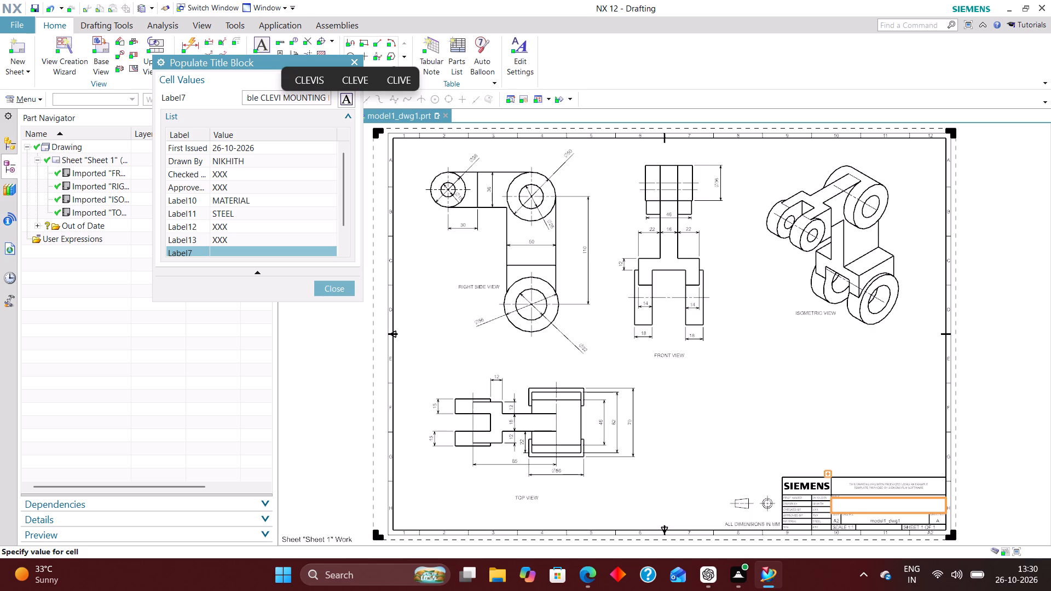
pyautogui.press('Left')
pyautogui.press('Left')
pyautogui.press('Left')
pyautogui.press('Left')
pyautogui.press('Left')
pyautogui.press('Left')
pyautogui.press('Left')
pyautogui.press('Left')
pyautogui.press('Left')
pyautogui.press('Left')
pyautogui.press('Left')
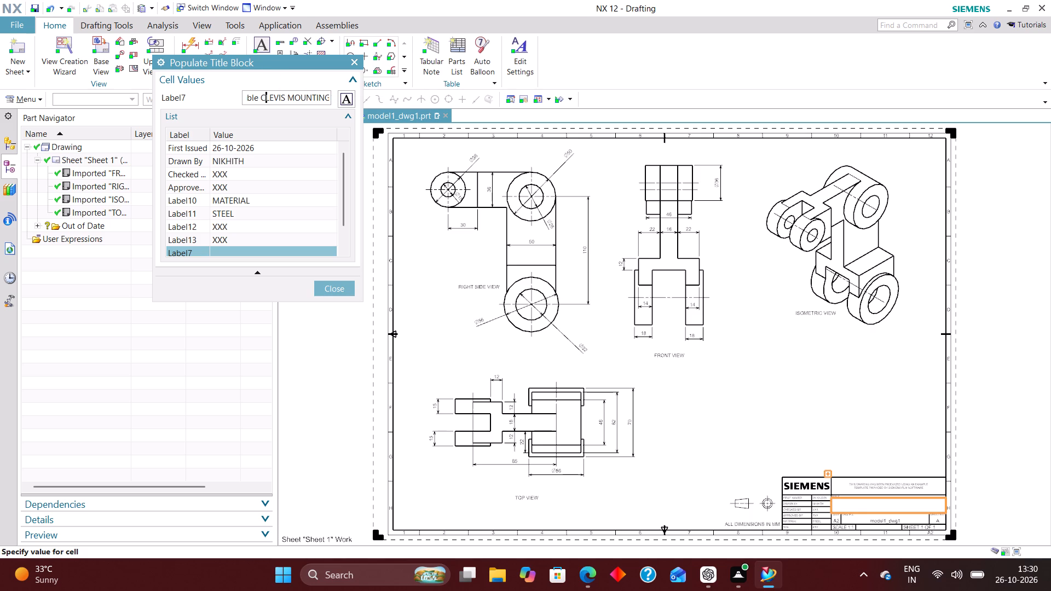
pyautogui.press('Right')
pyautogui.press('Right')
pyautogui.press('Right')
pyautogui.press('Right')
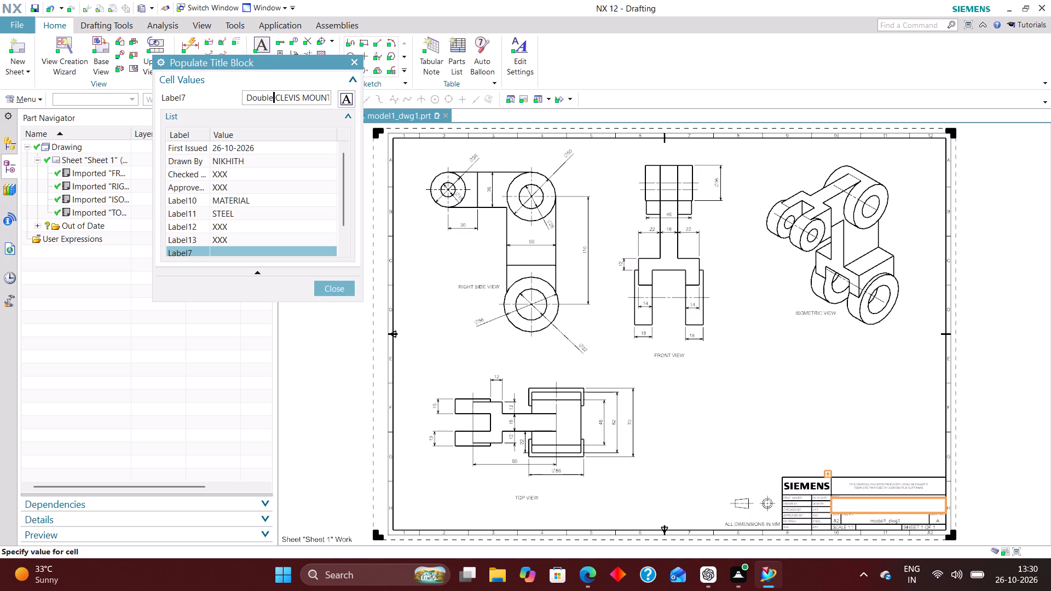
pyautogui.press('BackSpace')
pyautogui.press('BackSpace')
pyautogui.press('BackSpace')
pyautogui.press('BackSpace')
pyautogui.press('BackSpace')
pyautogui.write('OUBLE')
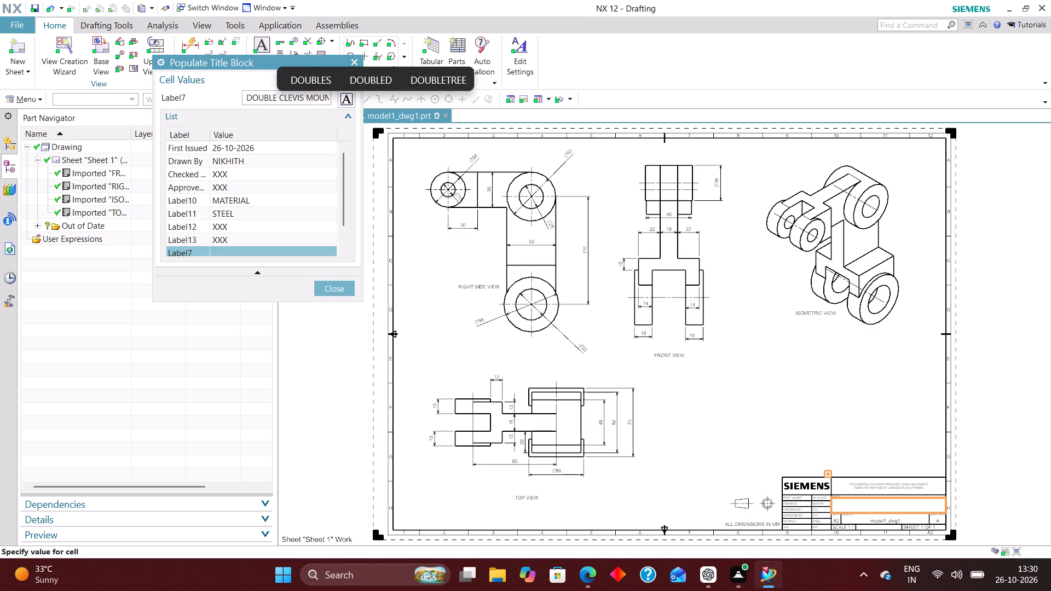
pyautogui.press('Return')
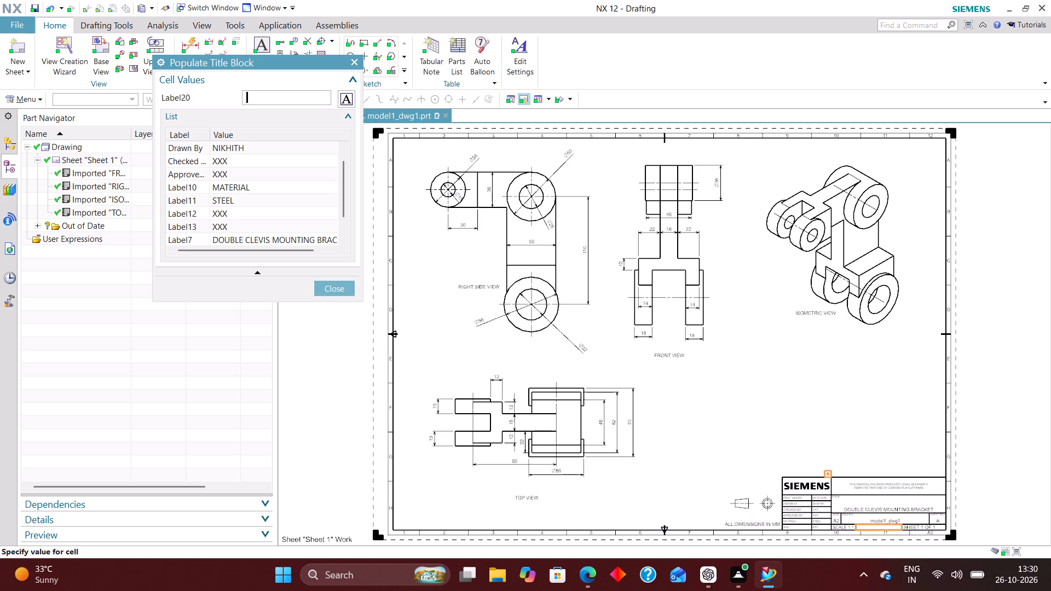
# Fill the title block cell Label20 with WEIGHT (kg) 2.6548 and finish populating the title block.
pyautogui.write('WEIGHT')
pyautogui.press('space')
pyautogui.write('()')
pyautogui.press('Left')
pyautogui.write('kg')
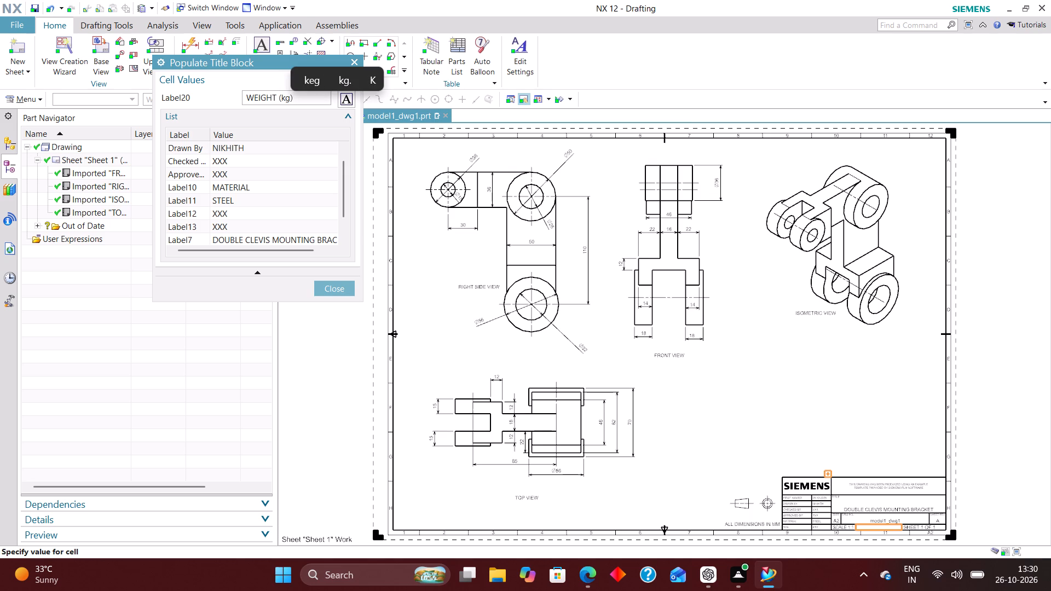
pyautogui.press('Right')
pyautogui.press('Right')
pyautogui.press('space')
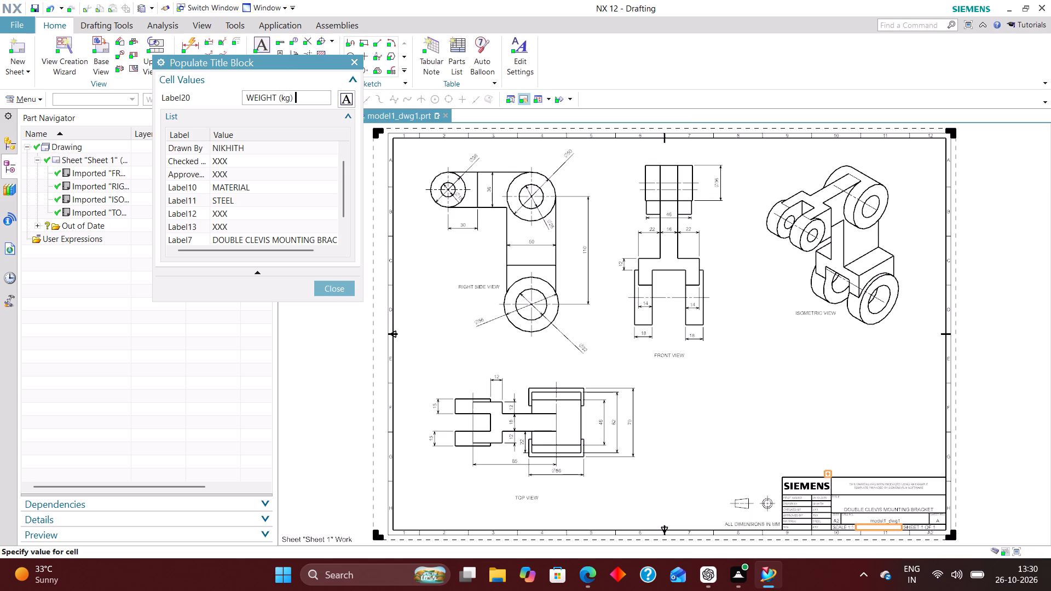
pyautogui.press('0')
pyautogui.press('BackSpace')
pyautogui.write('2.6548')
pyautogui.press('Return')
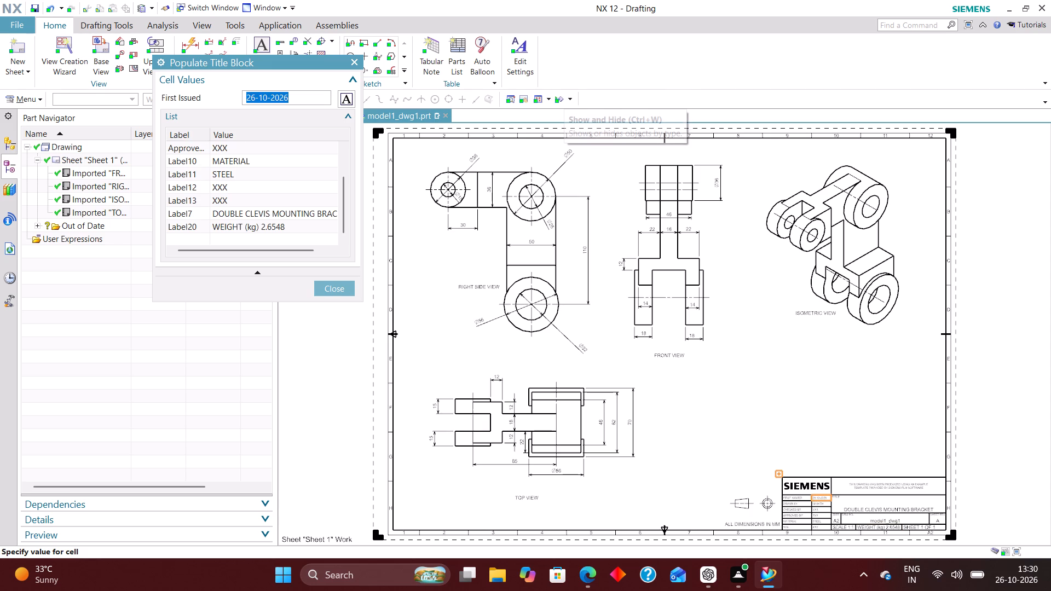
pyautogui.click(331, 288)
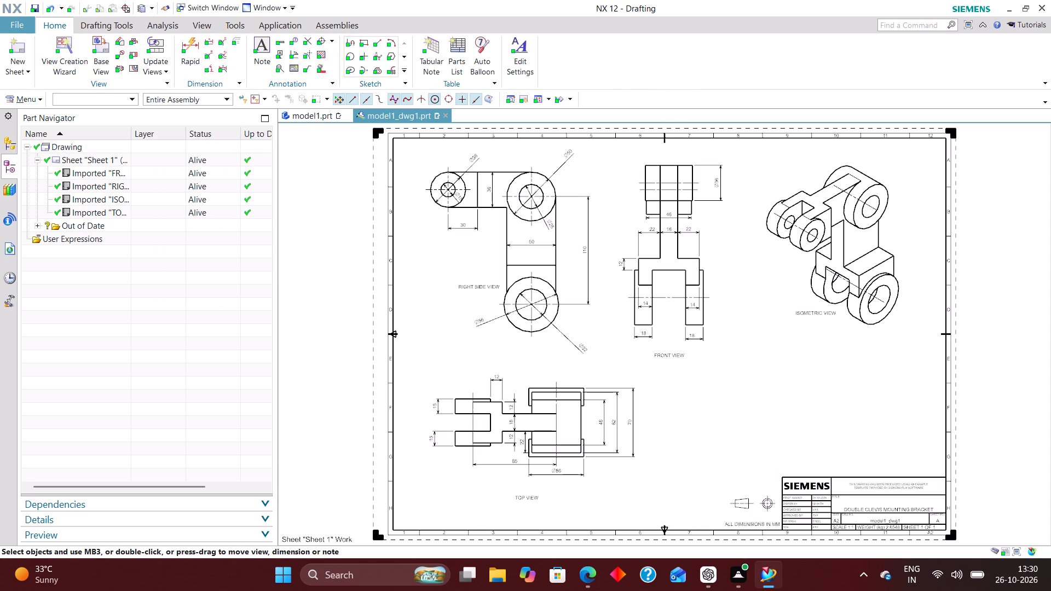
# Set the Ø50 dimension of the upper boss in the right side view to horizontal text above the stub.
pyautogui.scroll(2, 602, 410)
pyautogui.scroll(-2, 680, 435)
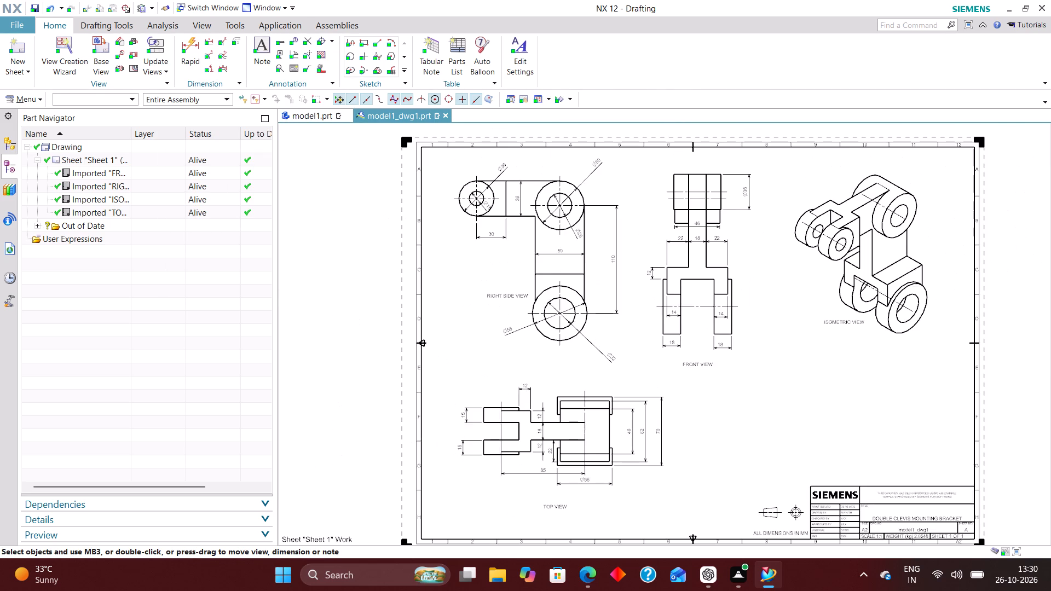
pyautogui.scroll(4, 589, 163)
pyautogui.doubleClick(609, 170)
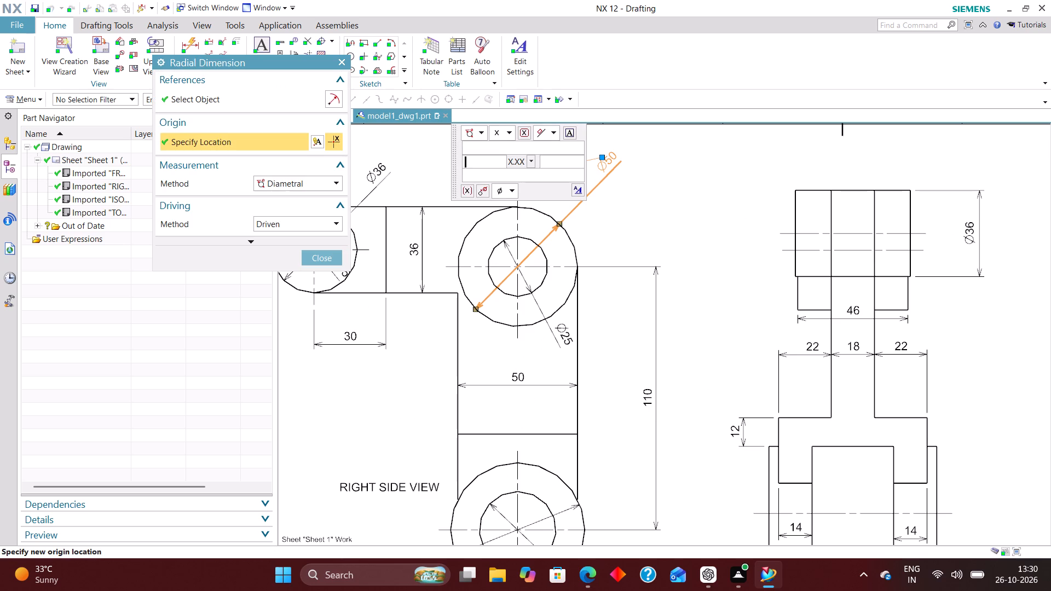
pyautogui.click(579, 188)
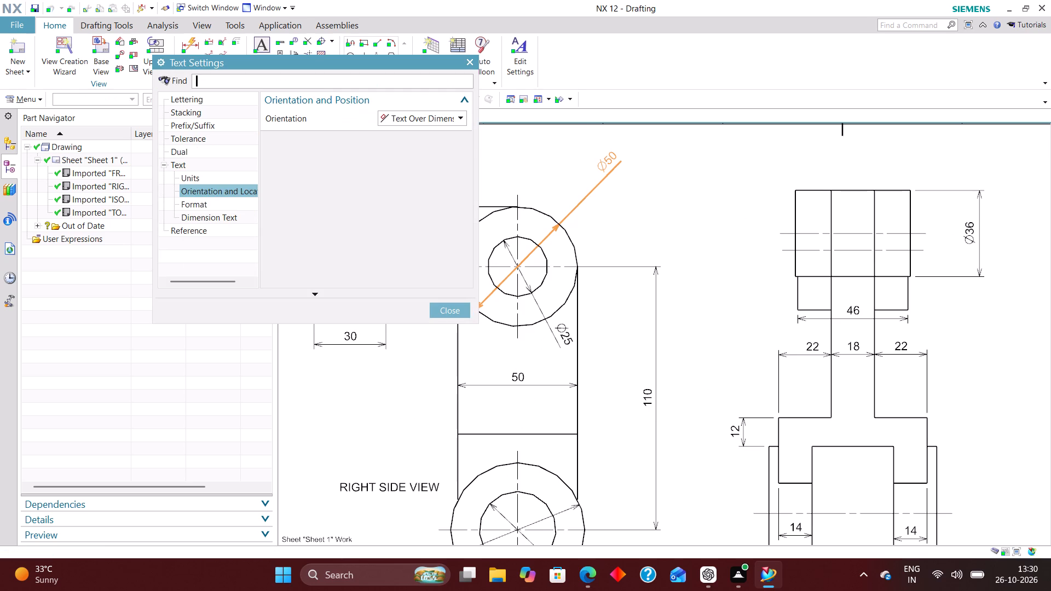
pyautogui.click(399, 115)
pyautogui.click(399, 130)
pyautogui.click(452, 137)
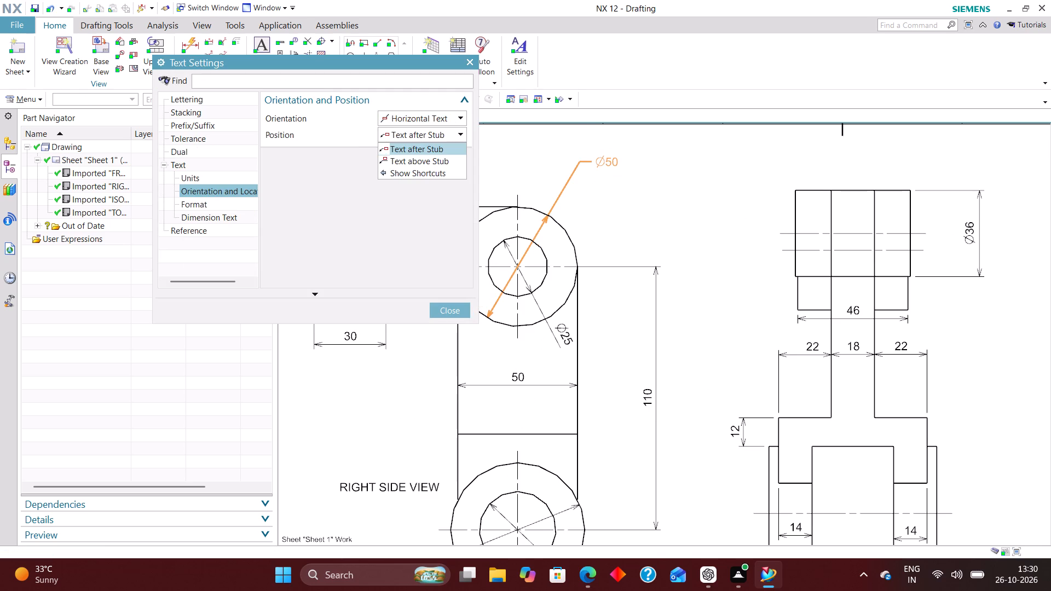
pyautogui.click(435, 159)
pyautogui.click(446, 306)
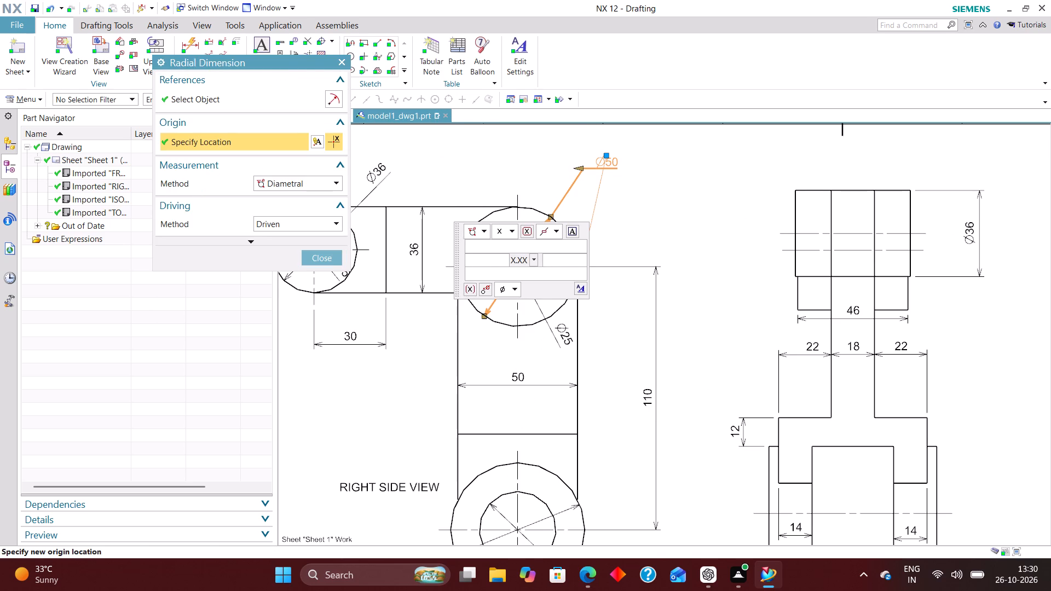
pyautogui.click(338, 258)
# Set the upper boss's Ø25 hole dimension to horizontal text above the stub and move it outside the arm's outer edge.
pyautogui.doubleClick(556, 338)
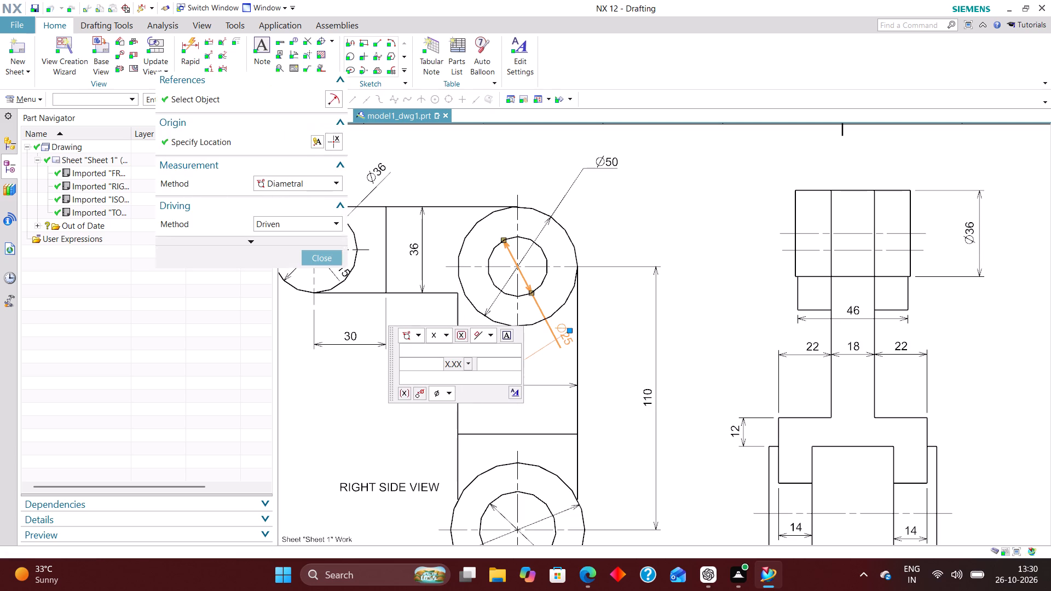
pyautogui.click(518, 393)
pyautogui.click(420, 121)
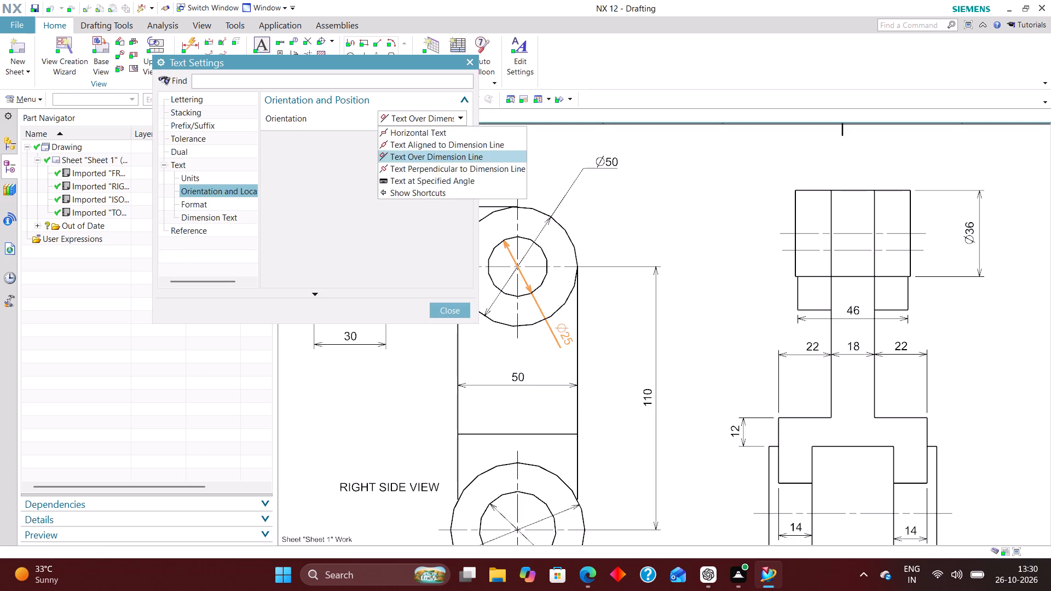
pyautogui.click(419, 137)
pyautogui.click(436, 141)
pyautogui.click(435, 161)
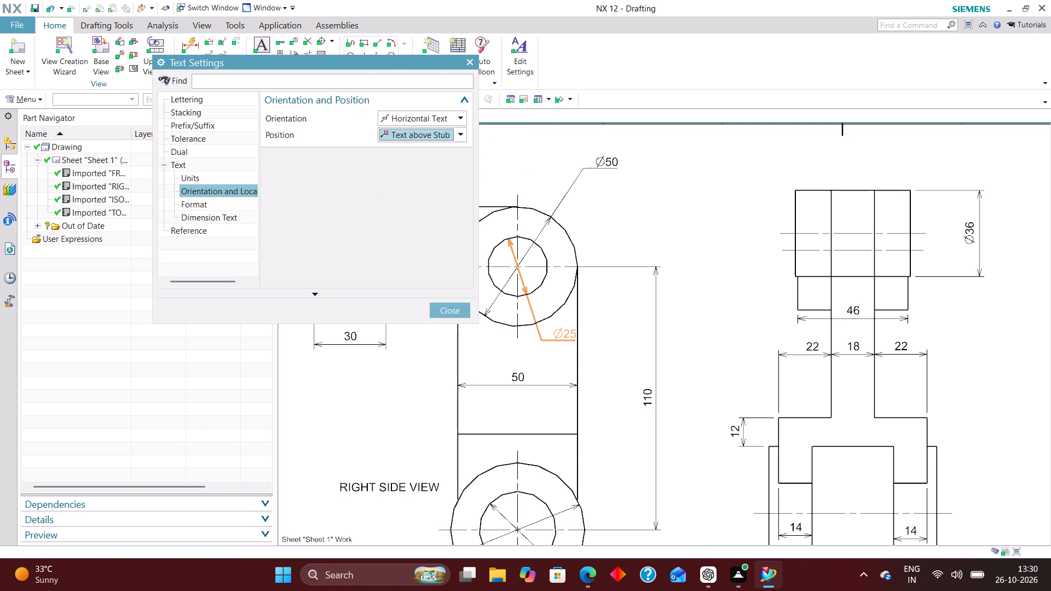
pyautogui.click(460, 315)
pyautogui.click(319, 262)
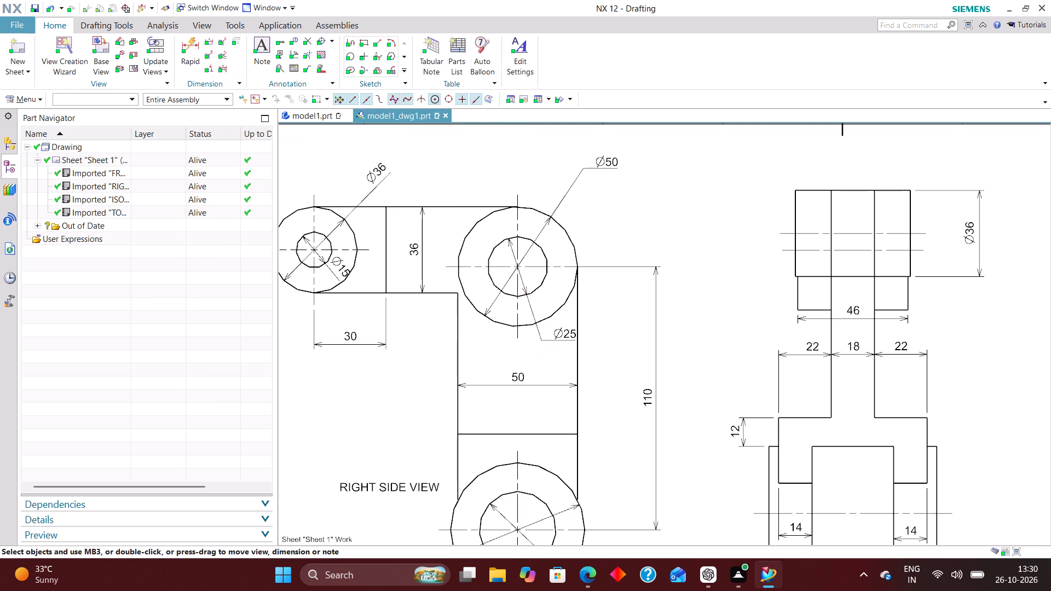
pyautogui.moveTo(552, 337); pyautogui.dragTo(613, 312)
# Set the Ø36 dimension of the small boss in the right side view to horizontal text above the stub.
pyautogui.doubleClick(372, 176)
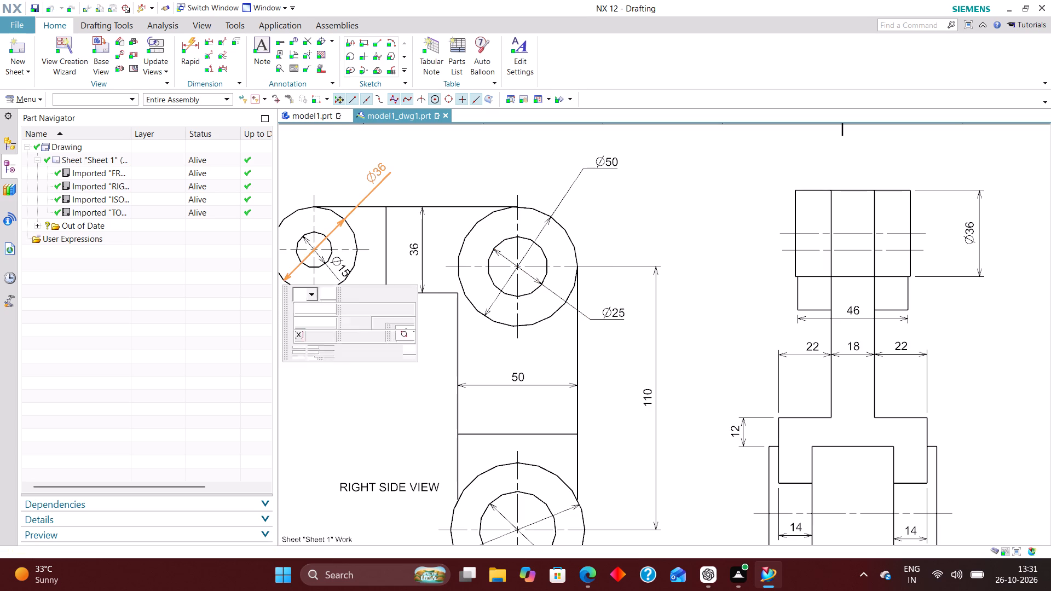
pyautogui.click(481, 259)
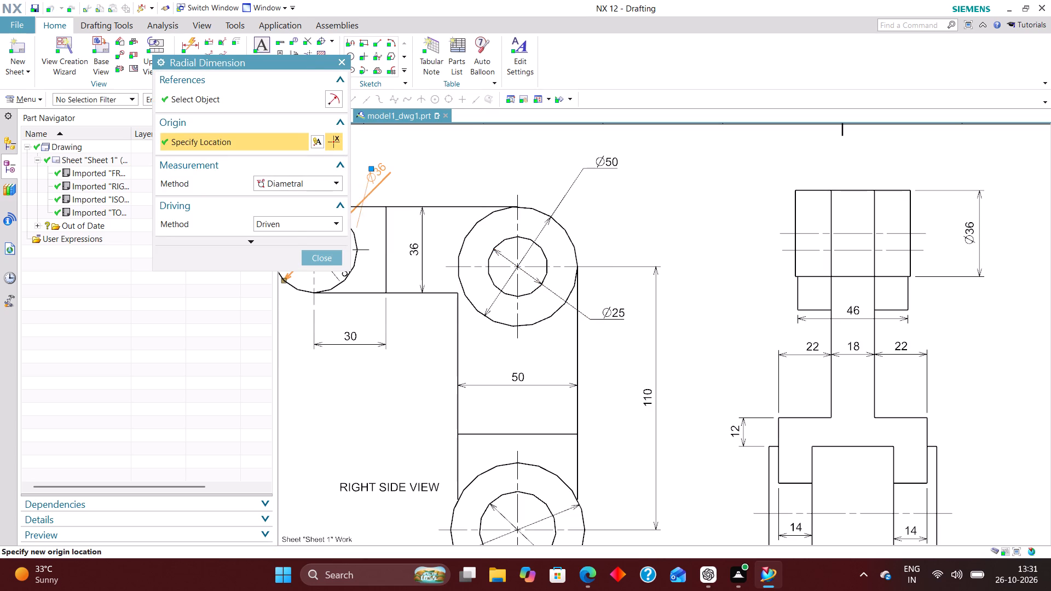
pyautogui.click(411, 117)
pyautogui.click(412, 136)
pyautogui.click(425, 136)
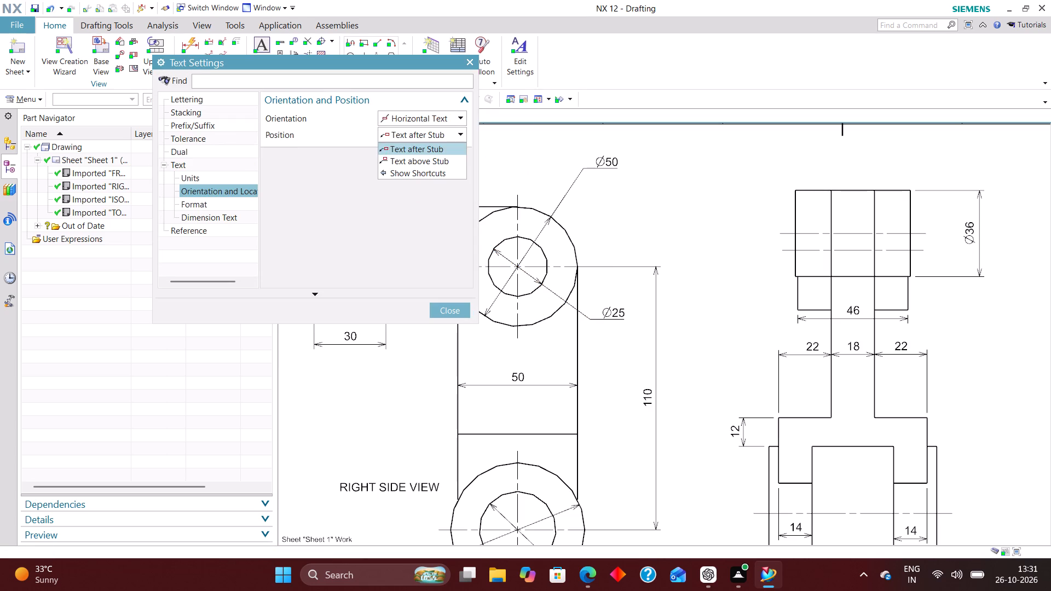
pyautogui.click(429, 160)
pyautogui.click(459, 312)
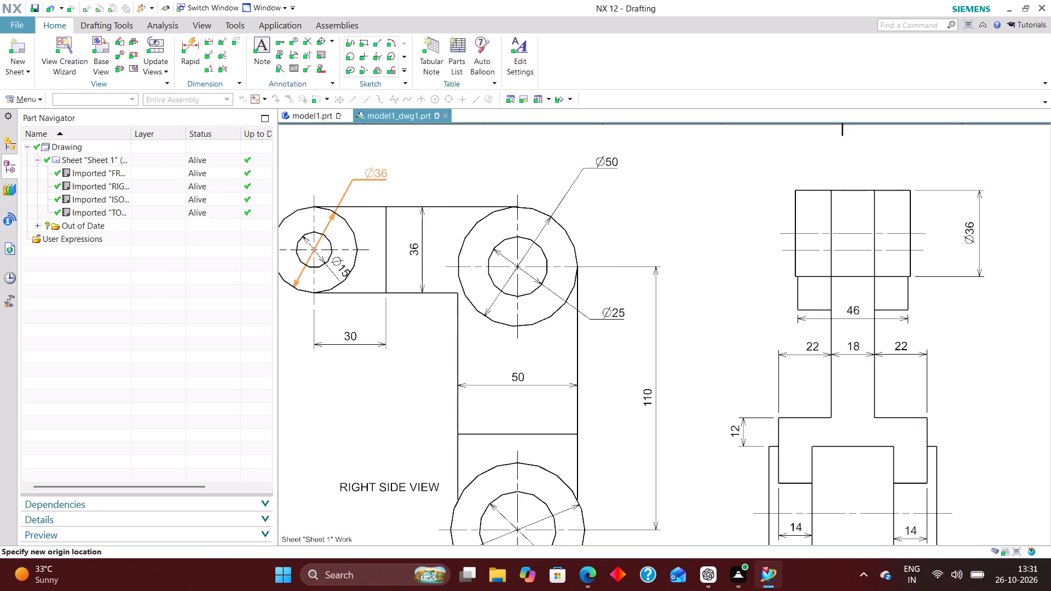
pyautogui.click(322, 255)
pyautogui.scroll(-3, 488, 216)
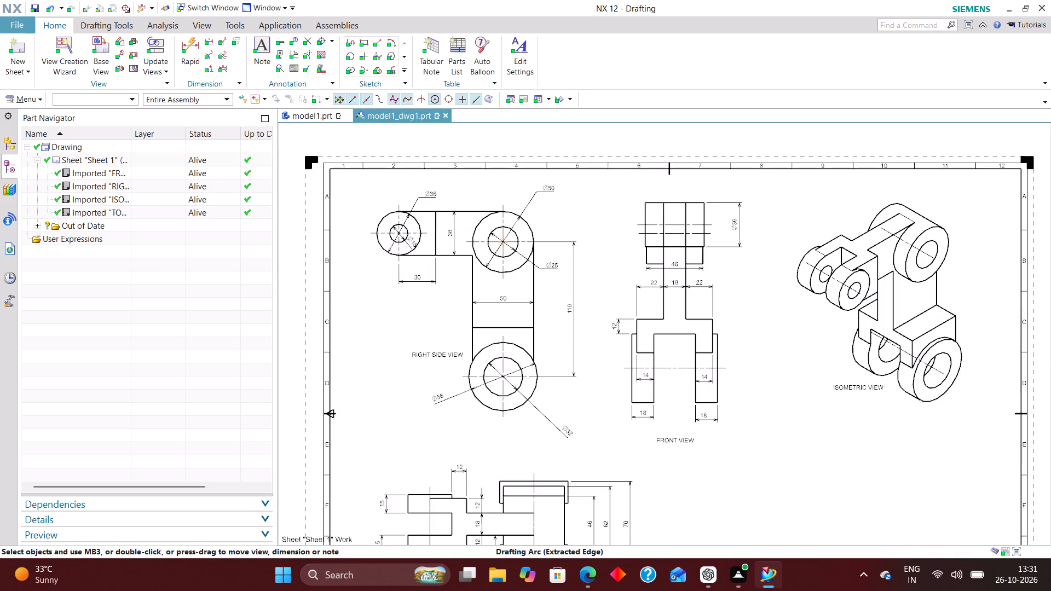
# Set the small boss's Ø15 hole dimension to horizontal text above the stub and move it below the boss, on its outer side.
pyautogui.scroll(4, 340, 223)
pyautogui.moveTo(505, 268); pyautogui.dragTo(528, 315)
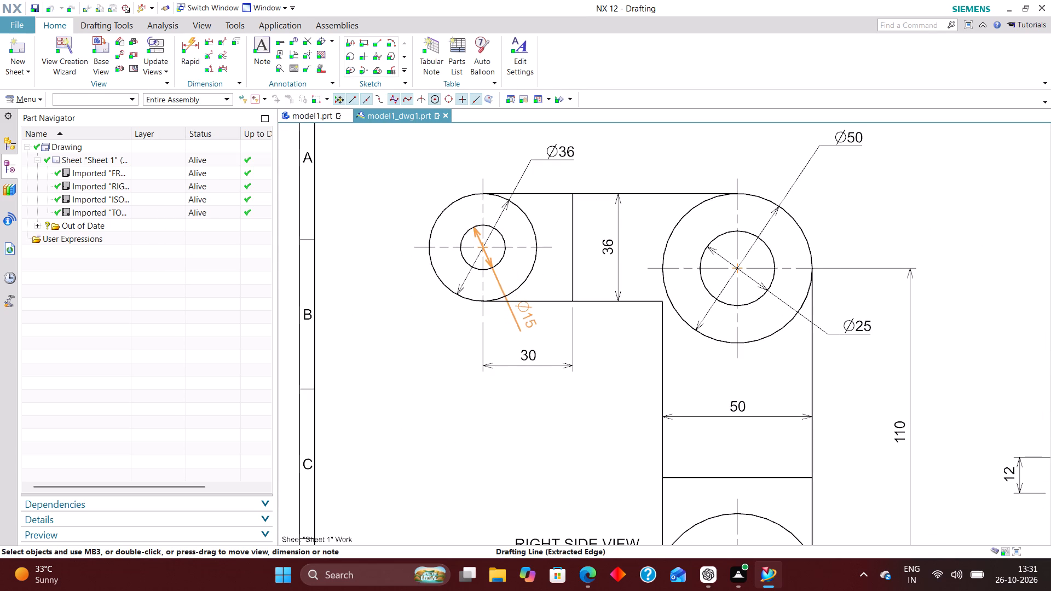
pyautogui.moveTo(528, 315); pyautogui.dragTo(530, 320)
pyautogui.doubleClick(530, 320)
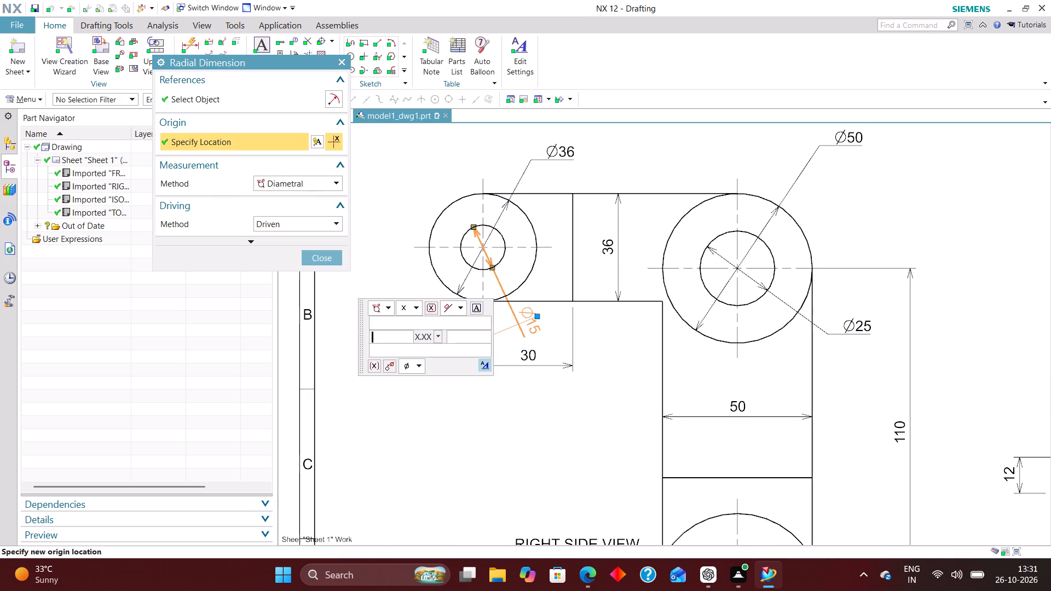
pyautogui.click(487, 366)
pyautogui.click(446, 115)
pyautogui.click(441, 128)
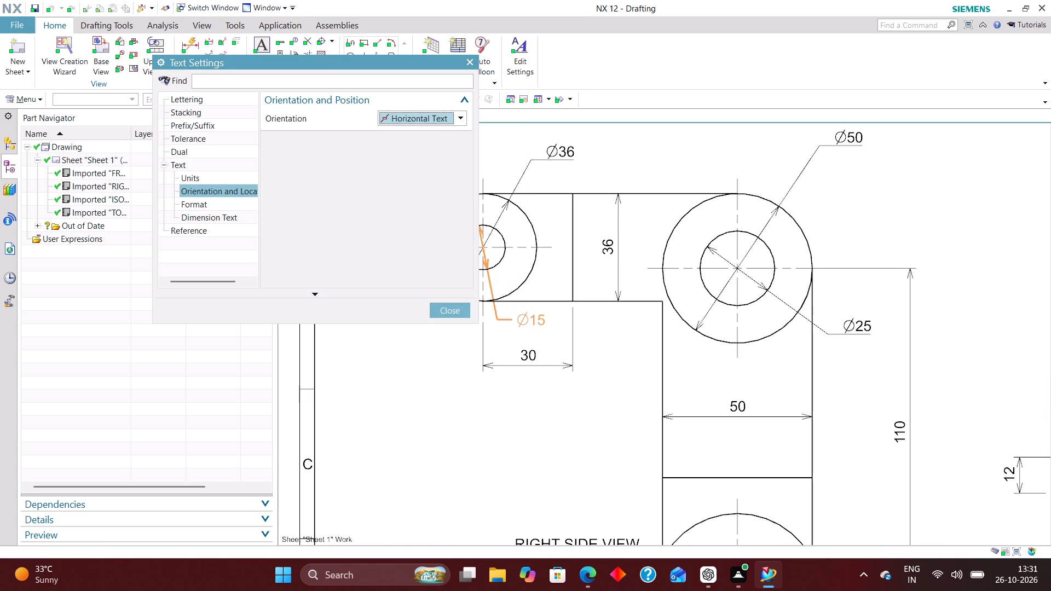
pyautogui.click(448, 139)
pyautogui.click(444, 159)
pyautogui.click(457, 311)
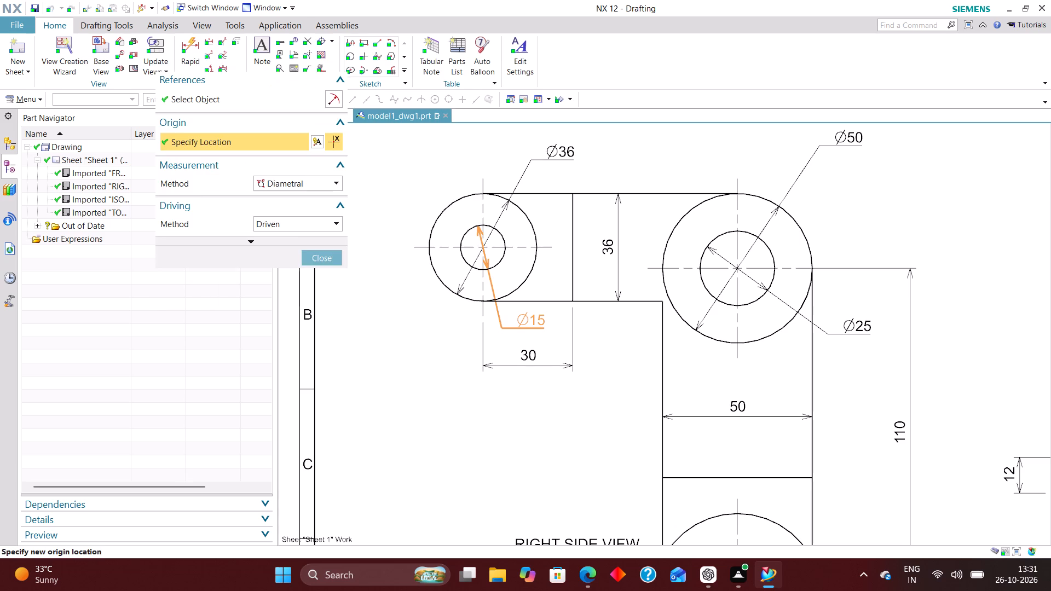
pyautogui.click(320, 259)
pyautogui.moveTo(515, 321); pyautogui.dragTo(429, 324)
pyautogui.click(411, 318)
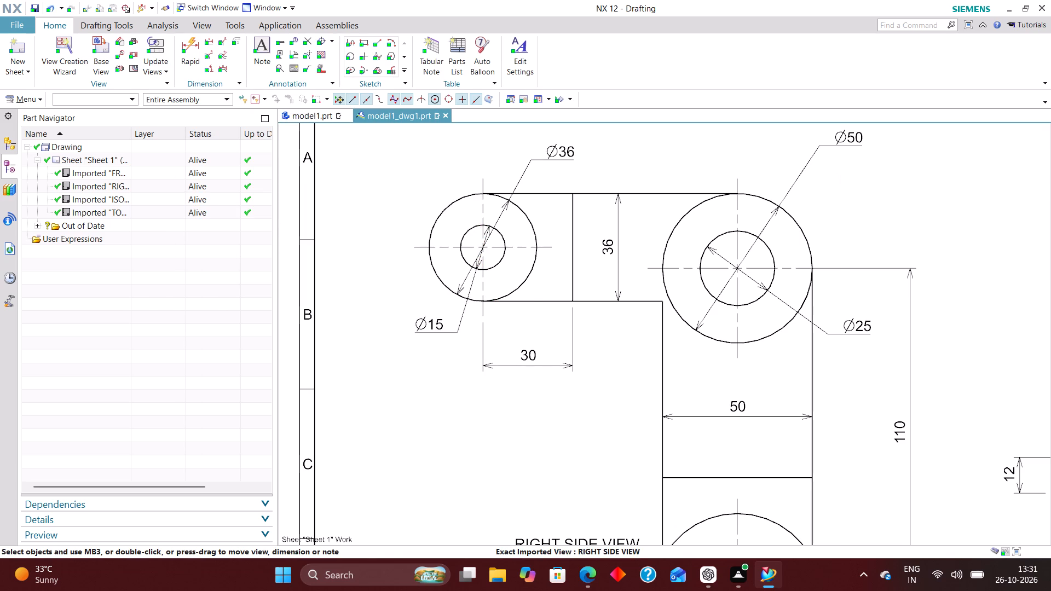
pyautogui.click(372, 369)
pyautogui.moveTo(433, 327); pyautogui.dragTo(425, 337)
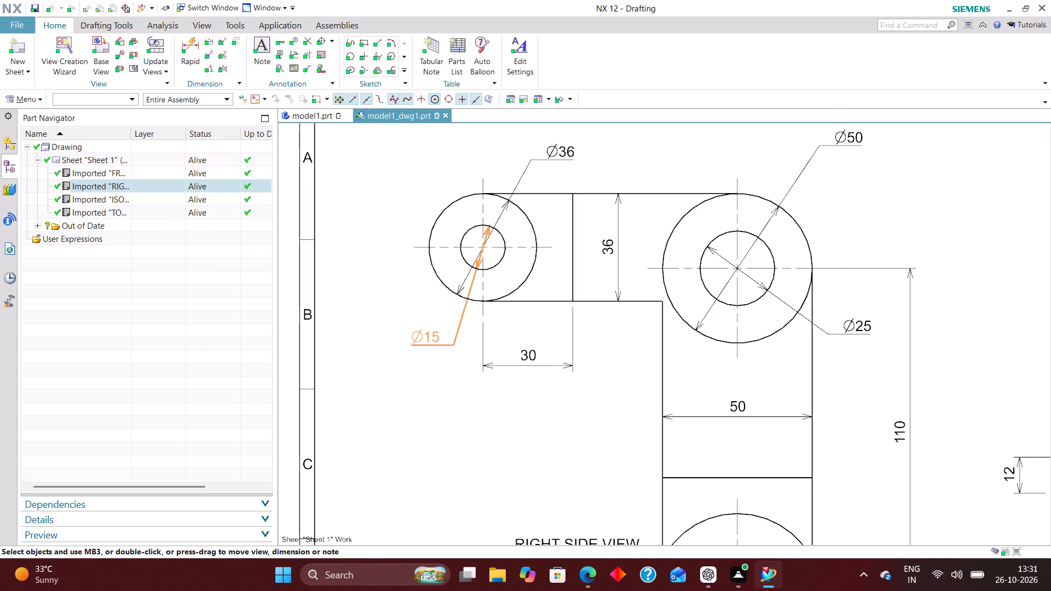
pyautogui.moveTo(425, 337); pyautogui.dragTo(426, 337)
# Reposition the small boss's Ø36 dimension text above the horizontal arm in the right side view.
pyautogui.moveTo(458, 283); pyautogui.dragTo(455, 276)
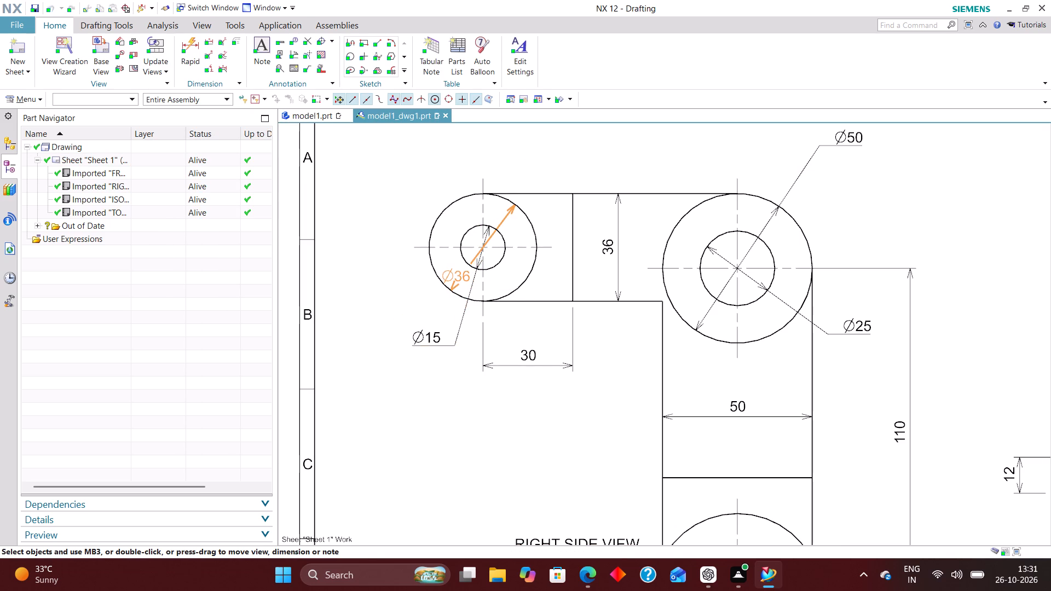
pyautogui.moveTo(455, 276); pyautogui.dragTo(454, 273)
pyautogui.moveTo(453, 275); pyautogui.dragTo(519, 182)
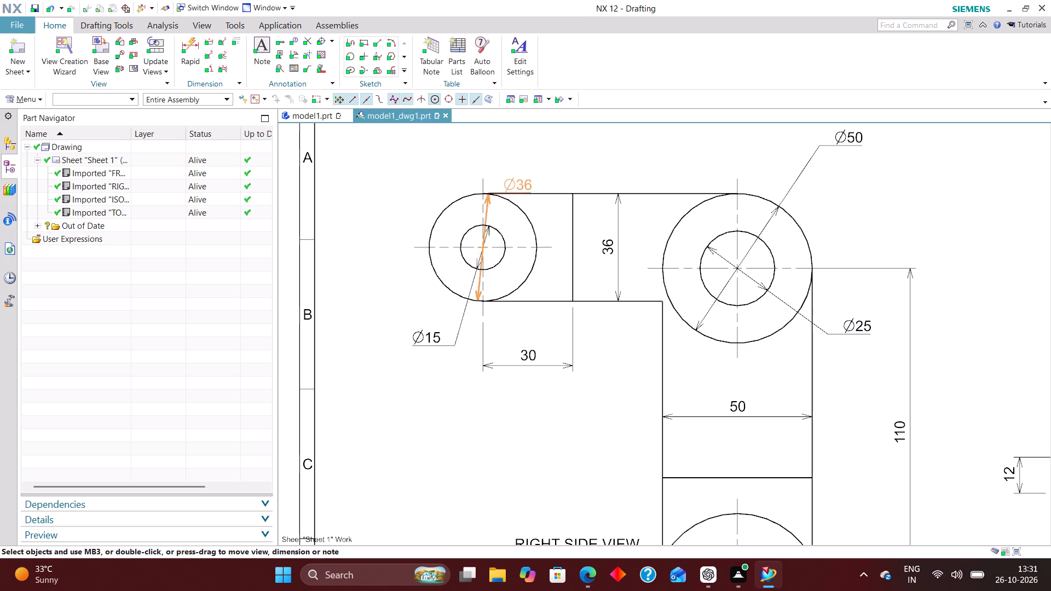
pyautogui.moveTo(519, 182); pyautogui.dragTo(578, 166)
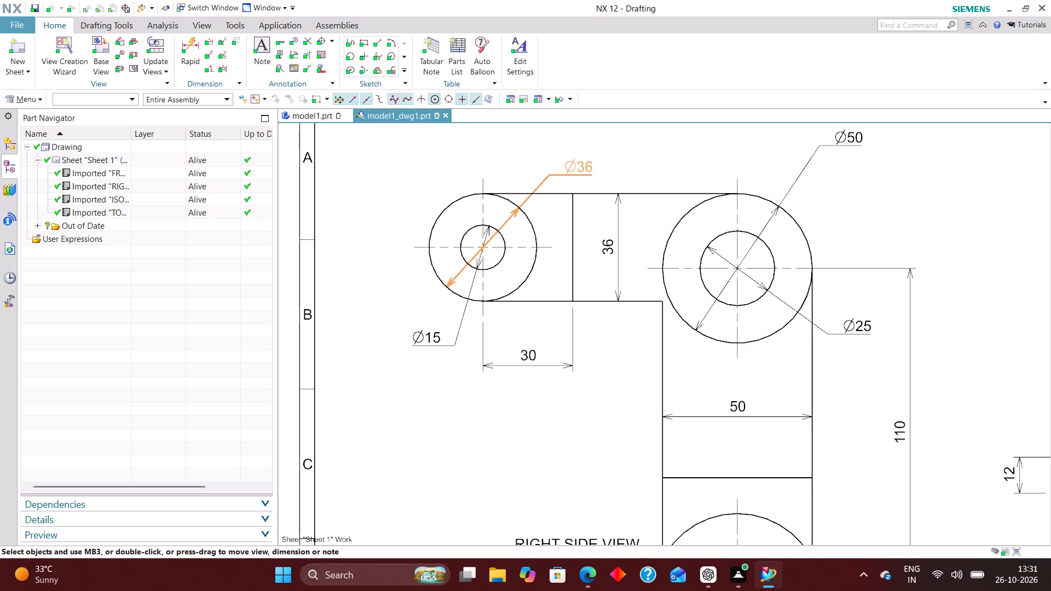
pyautogui.moveTo(578, 166); pyautogui.dragTo(607, 123)
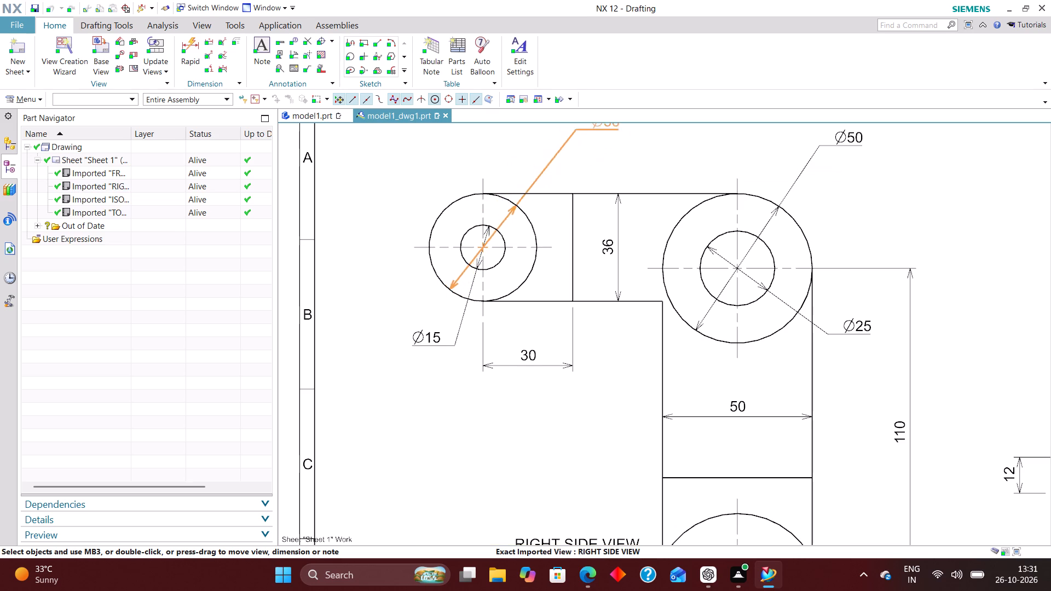
pyautogui.moveTo(607, 123); pyautogui.dragTo(600, 152)
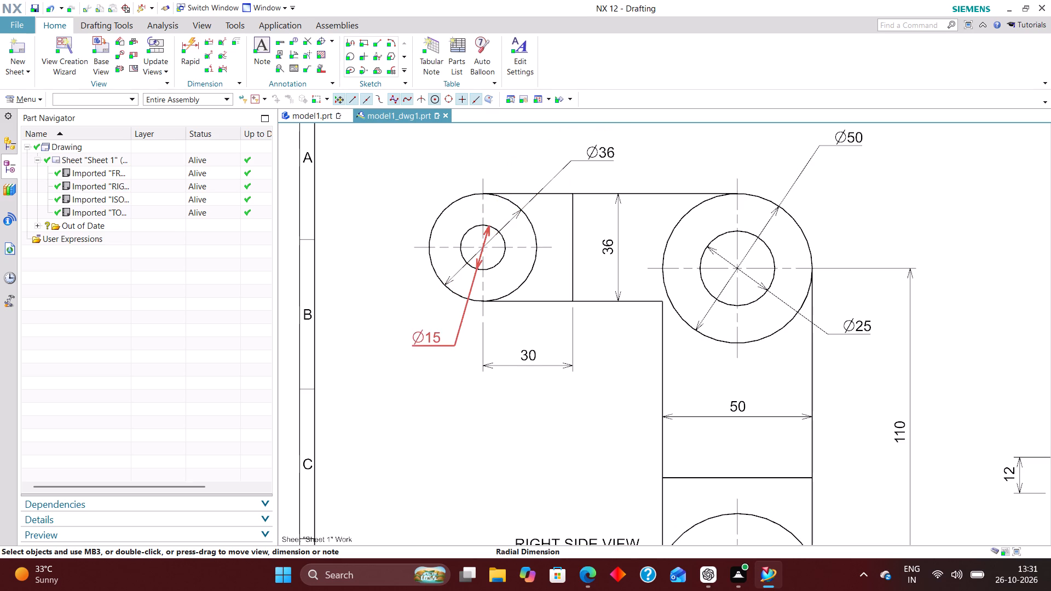
# Move the Ø15 dimension text further down, level with the 30 dimension and clear of its extension line.
pyautogui.moveTo(437, 343); pyautogui.dragTo(432, 352)
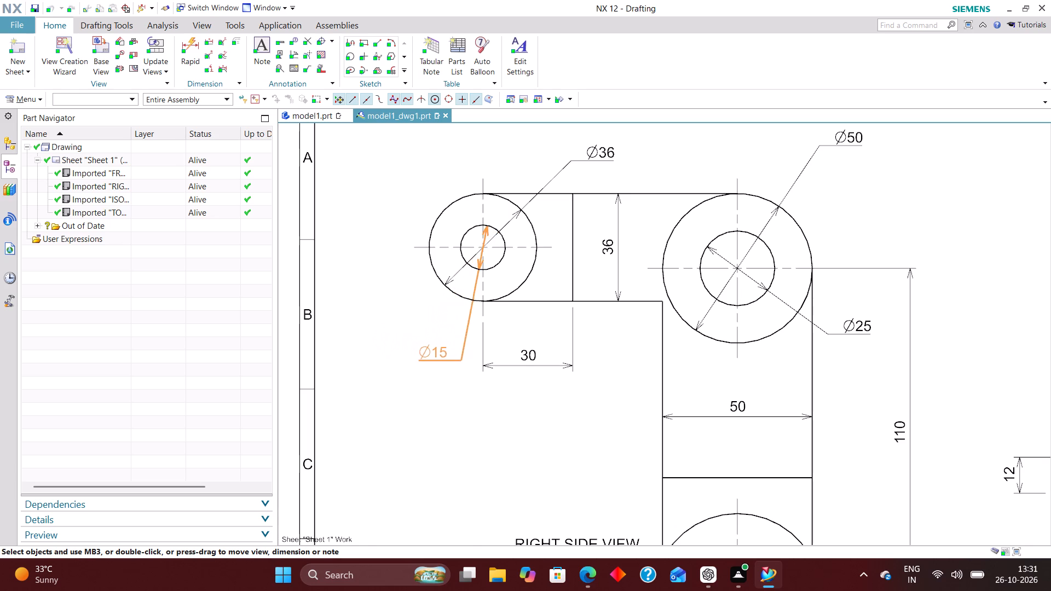
pyautogui.moveTo(432, 352); pyautogui.dragTo(420, 351)
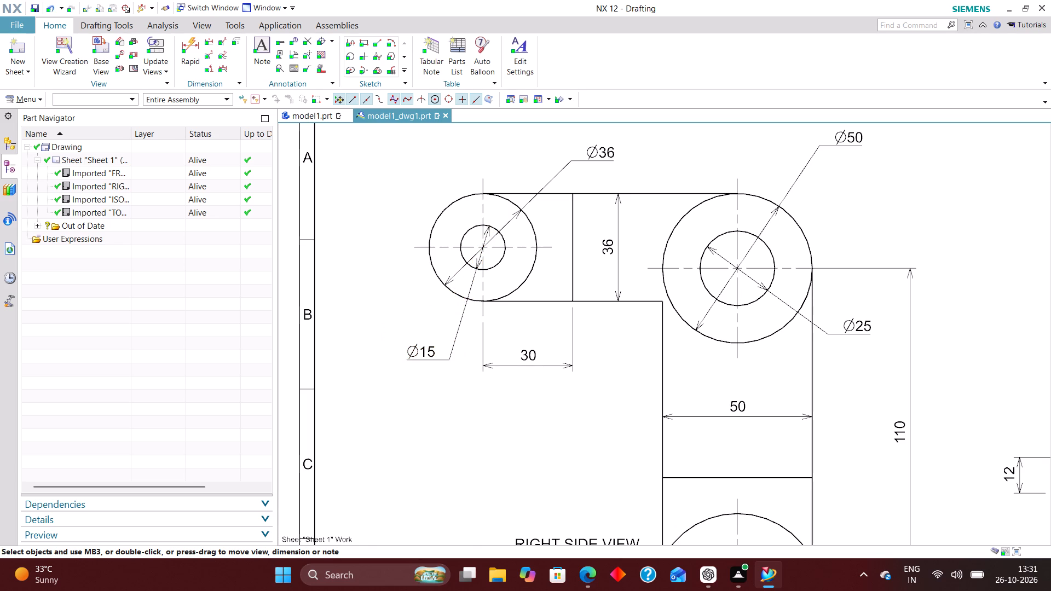
# Set the lower boss's Ø32 hole dimension to horizontal text above the stub and move it closer to the boss.
pyautogui.scroll(-2, 351, 247)
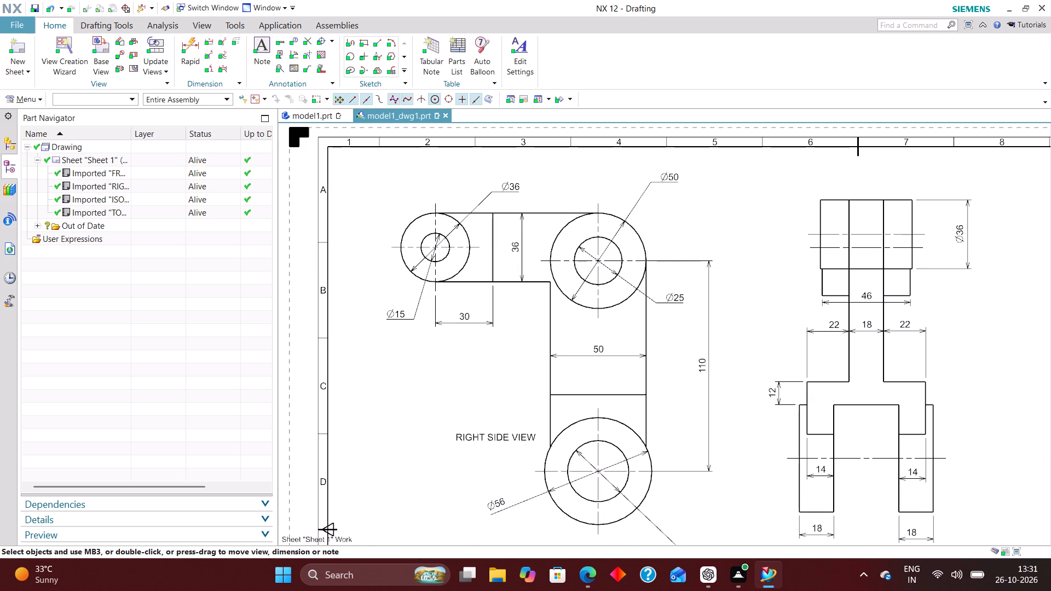
pyautogui.scroll(-2, 385, 240)
pyautogui.scroll(3, 544, 433)
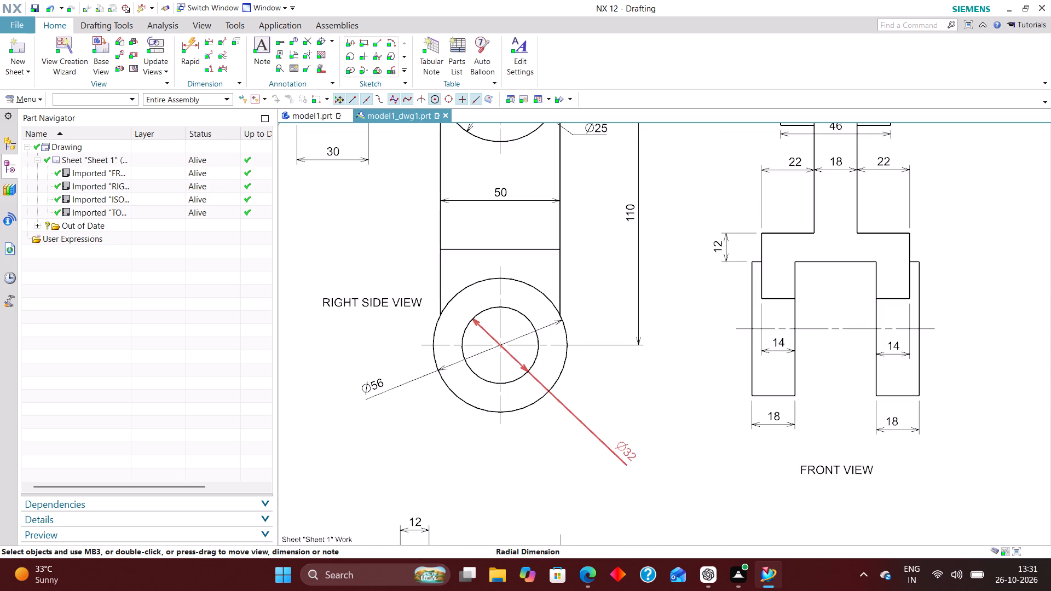
pyautogui.doubleClick(609, 450)
pyautogui.click(606, 536)
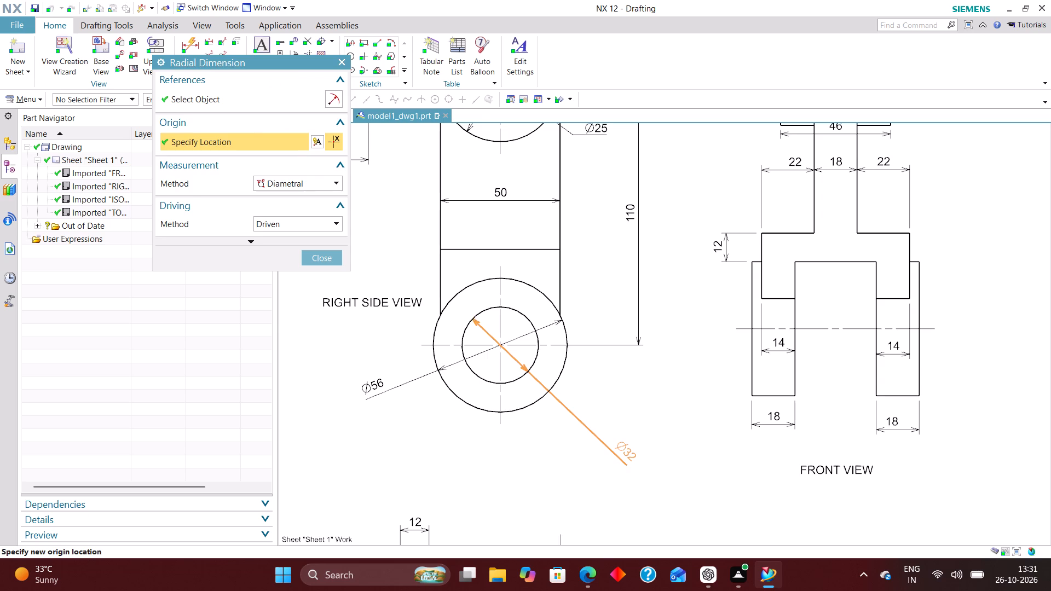
pyautogui.click(435, 115)
pyautogui.click(434, 135)
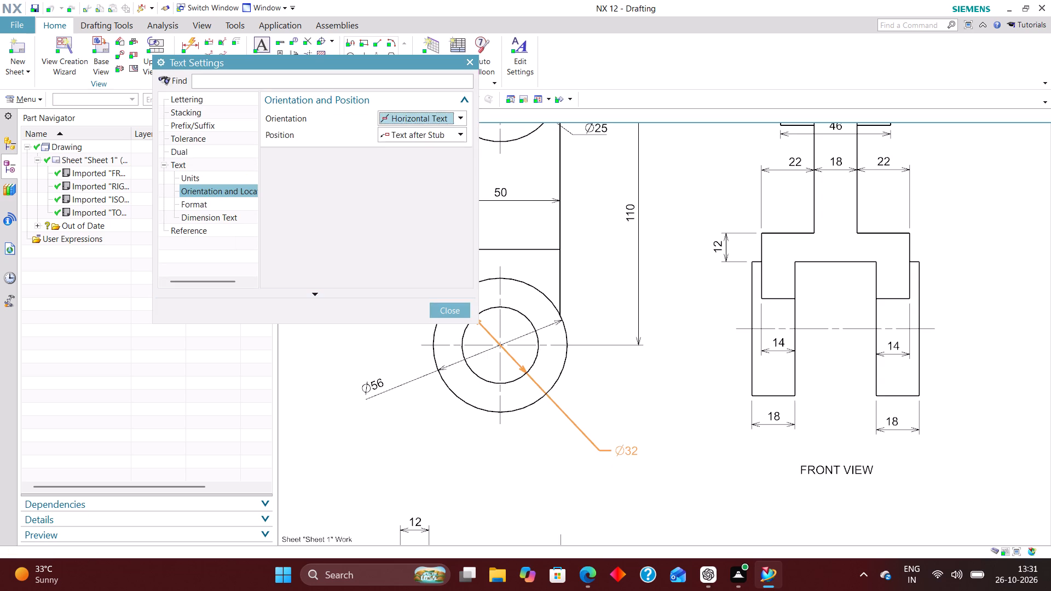
pyautogui.click(436, 137)
pyautogui.click(437, 155)
pyautogui.click(453, 311)
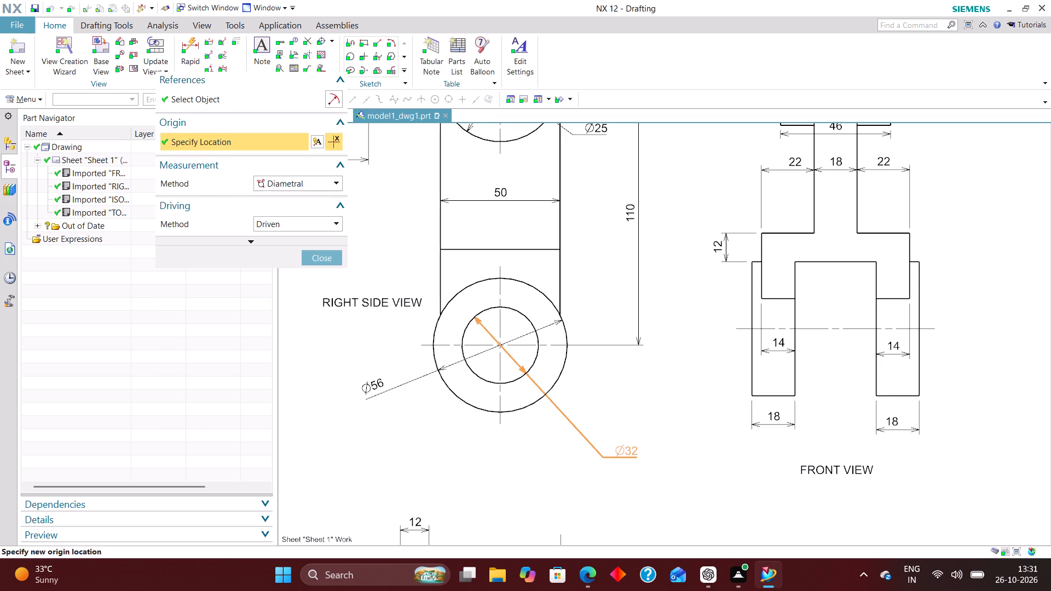
pyautogui.click(311, 253)
pyautogui.moveTo(627, 450); pyautogui.dragTo(595, 432)
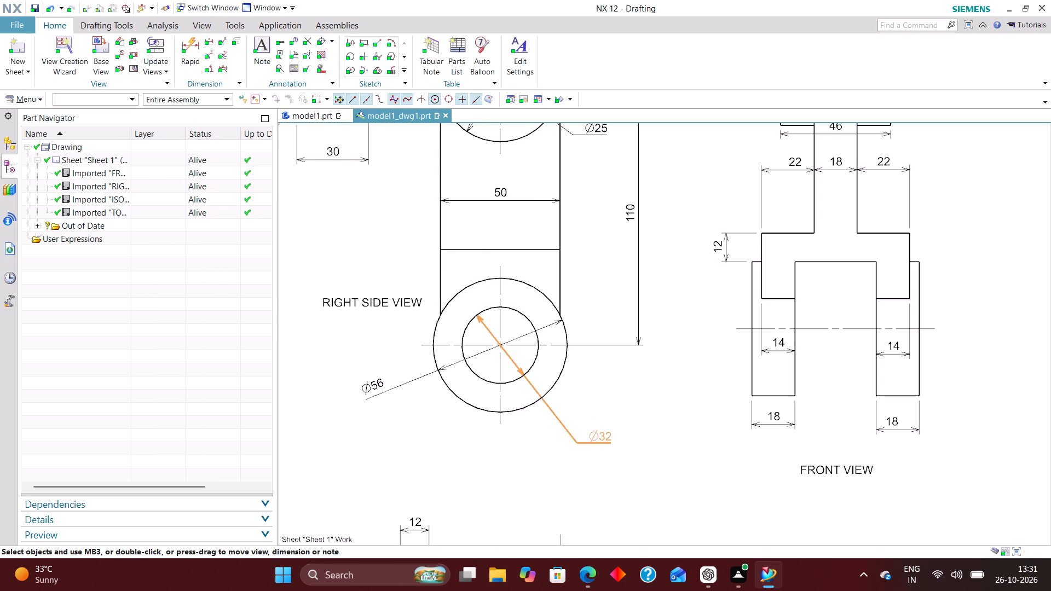
pyautogui.moveTo(595, 432); pyautogui.dragTo(582, 424)
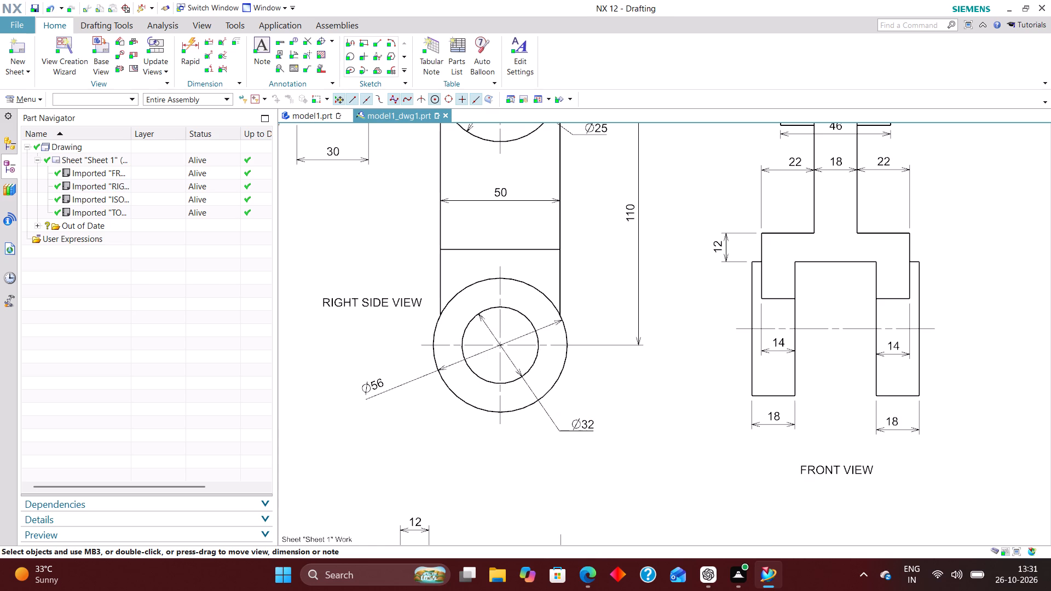
# Set the lower boss's Ø56 dimension to horizontal text above the stub and place it below the boss, opposite the Ø32 dimension.
pyautogui.doubleClick(369, 396)
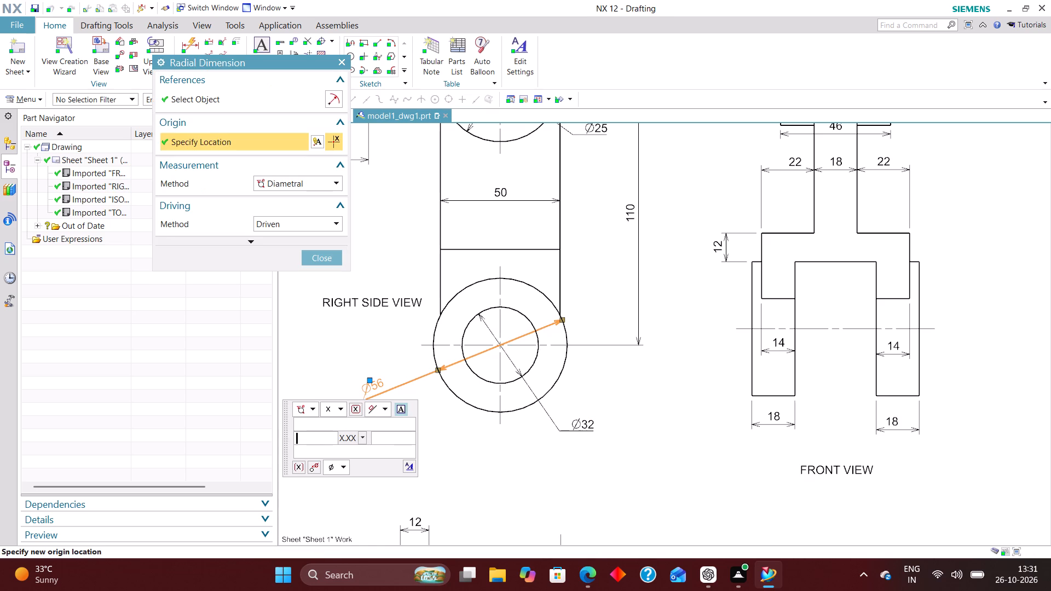
pyautogui.click(411, 461)
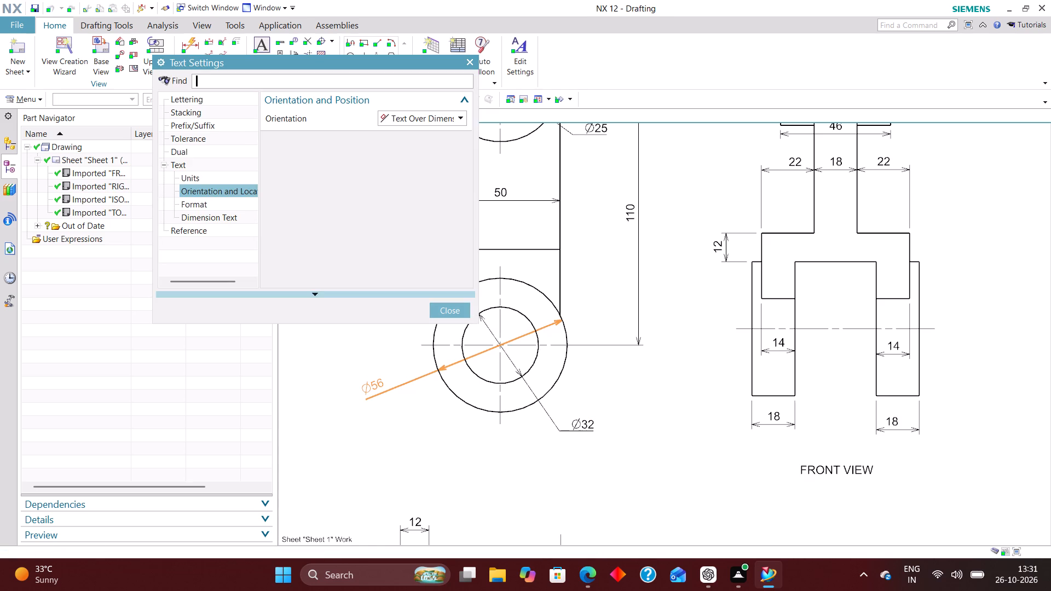
pyautogui.click(430, 111)
pyautogui.click(429, 130)
pyautogui.click(440, 141)
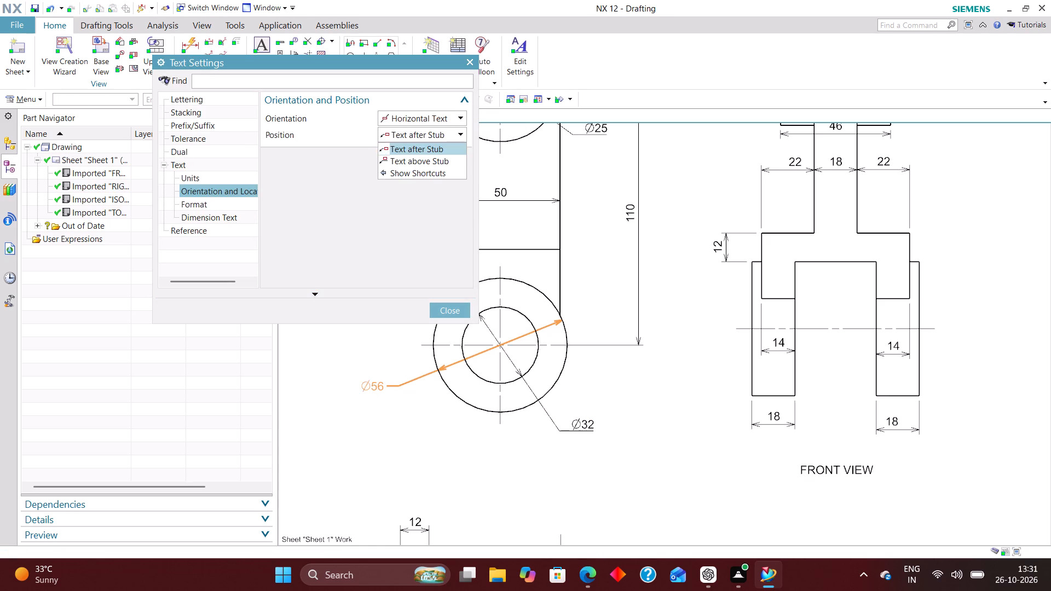
pyautogui.click(438, 158)
pyautogui.click(451, 315)
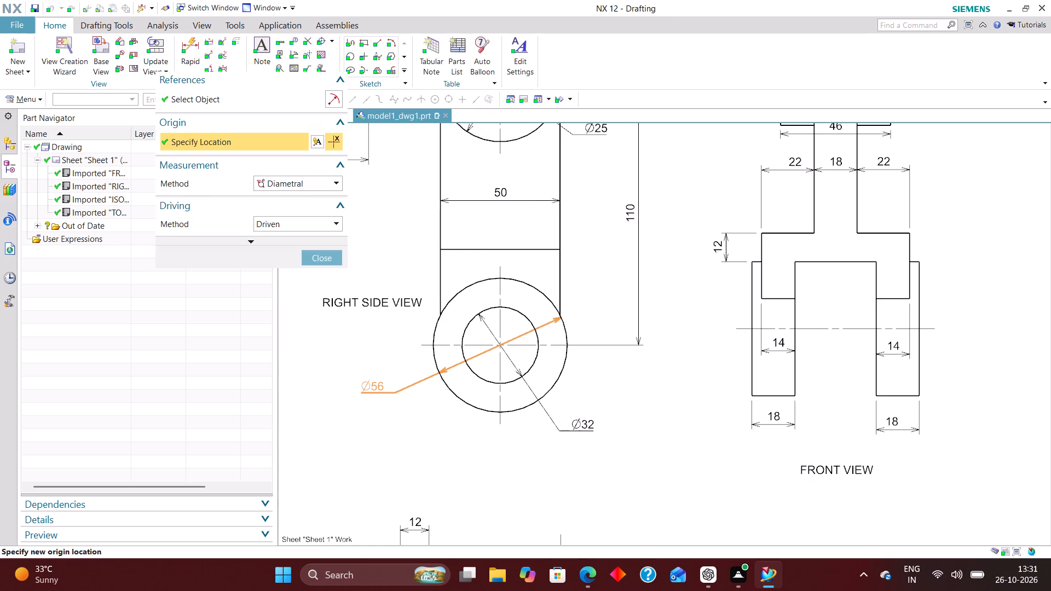
pyautogui.click(326, 257)
pyautogui.moveTo(382, 390); pyautogui.dragTo(402, 434)
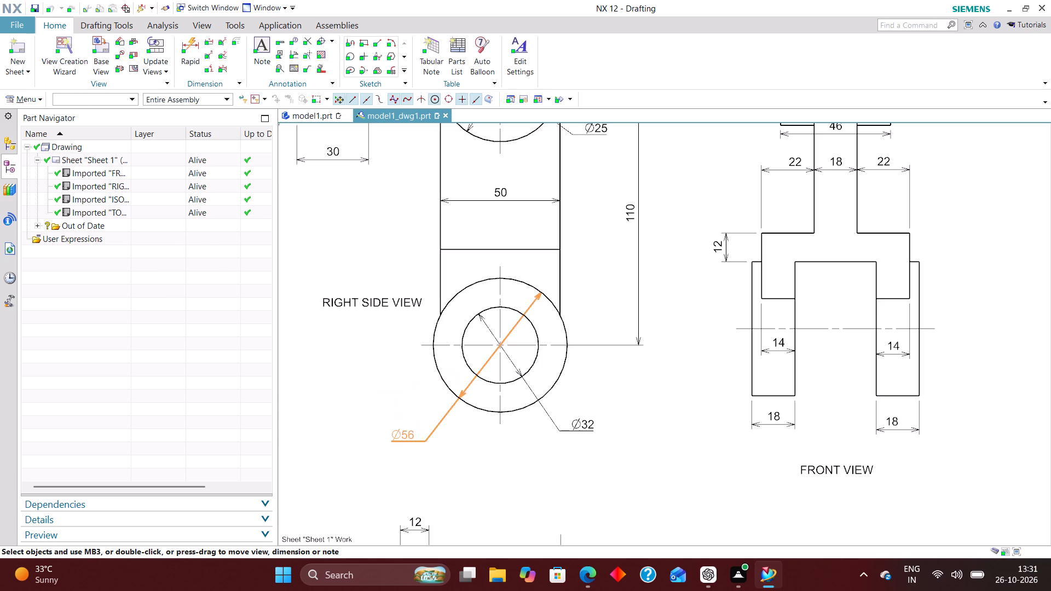
pyautogui.moveTo(402, 434); pyautogui.dragTo(418, 418)
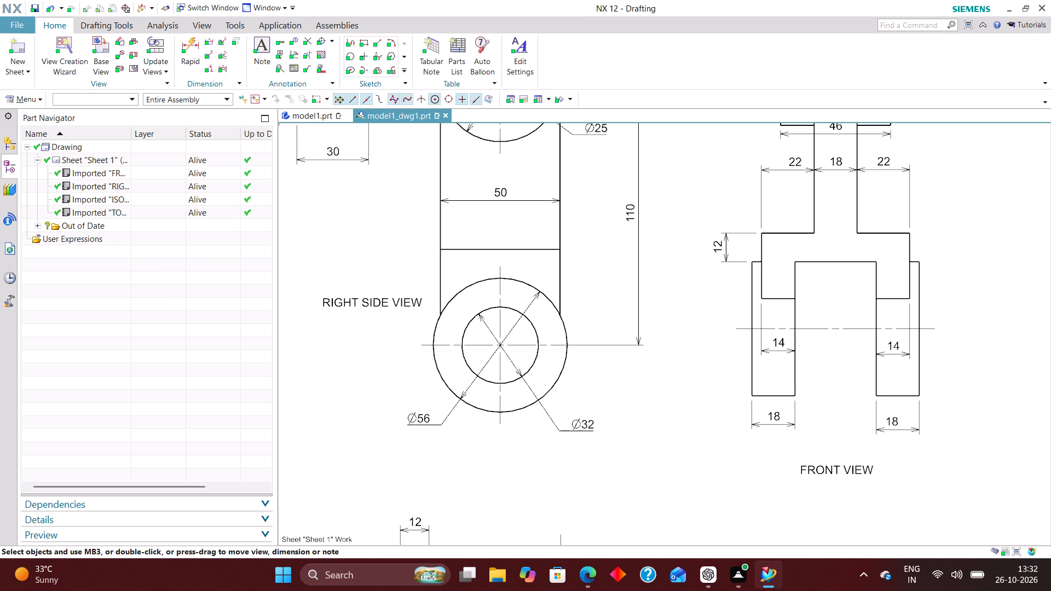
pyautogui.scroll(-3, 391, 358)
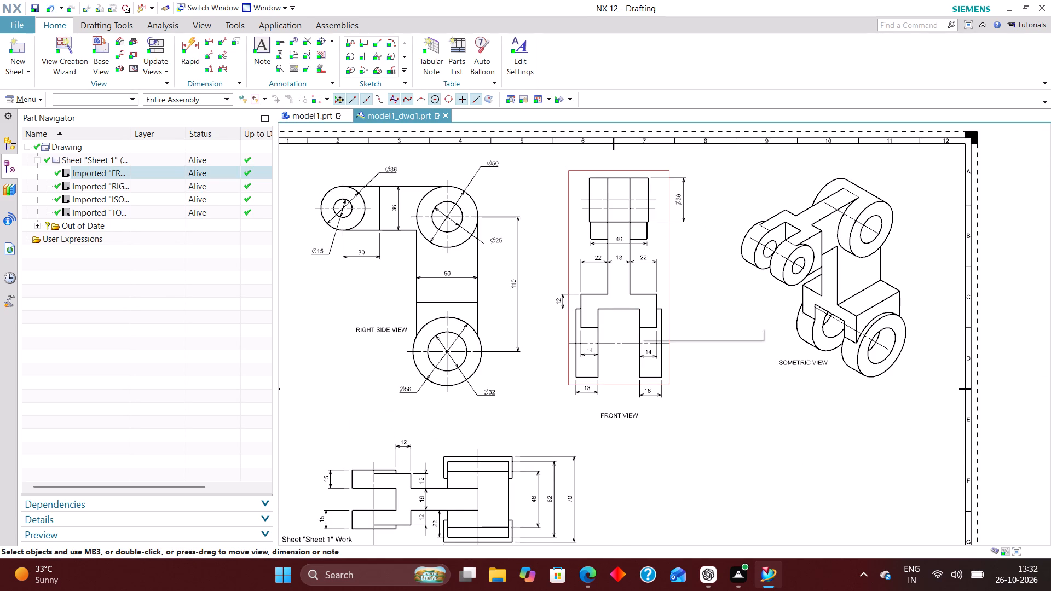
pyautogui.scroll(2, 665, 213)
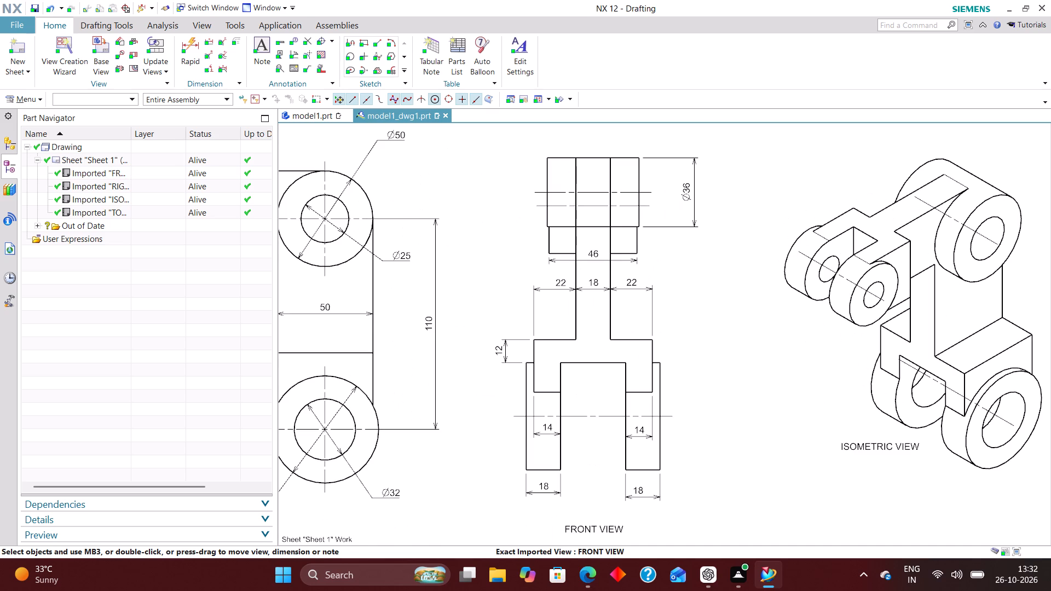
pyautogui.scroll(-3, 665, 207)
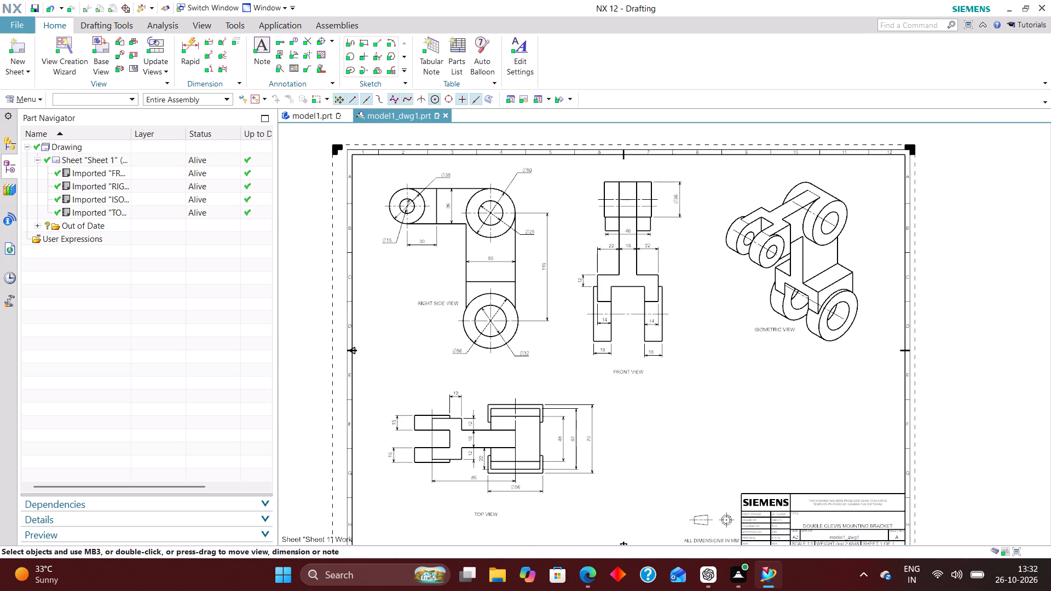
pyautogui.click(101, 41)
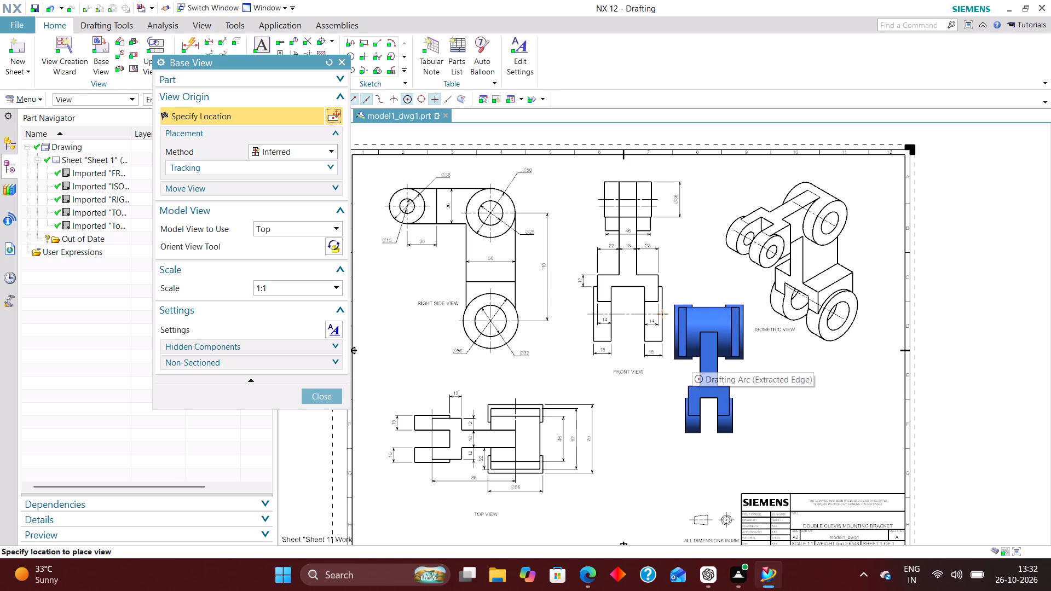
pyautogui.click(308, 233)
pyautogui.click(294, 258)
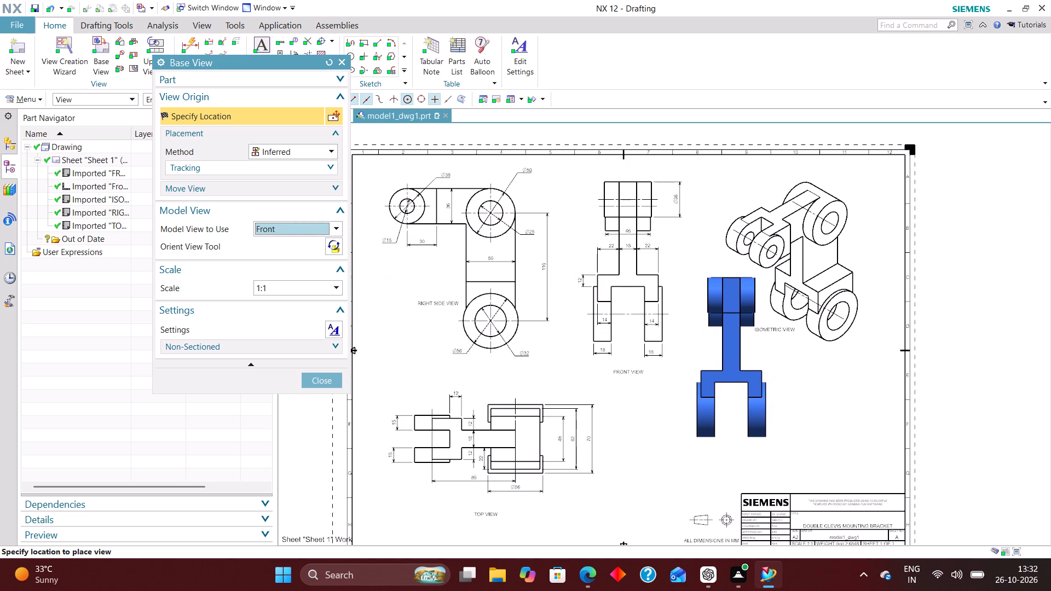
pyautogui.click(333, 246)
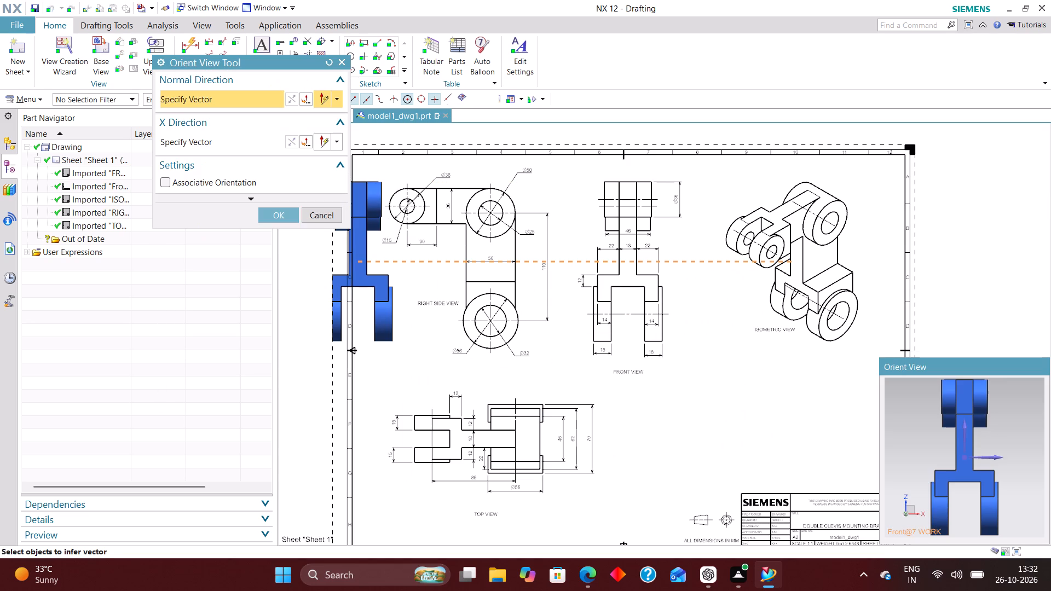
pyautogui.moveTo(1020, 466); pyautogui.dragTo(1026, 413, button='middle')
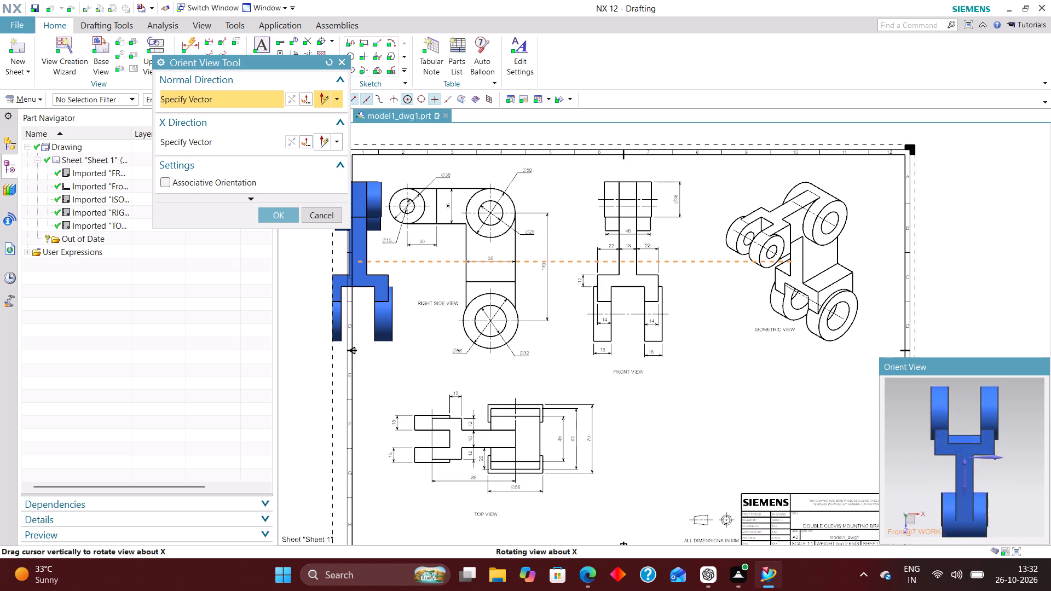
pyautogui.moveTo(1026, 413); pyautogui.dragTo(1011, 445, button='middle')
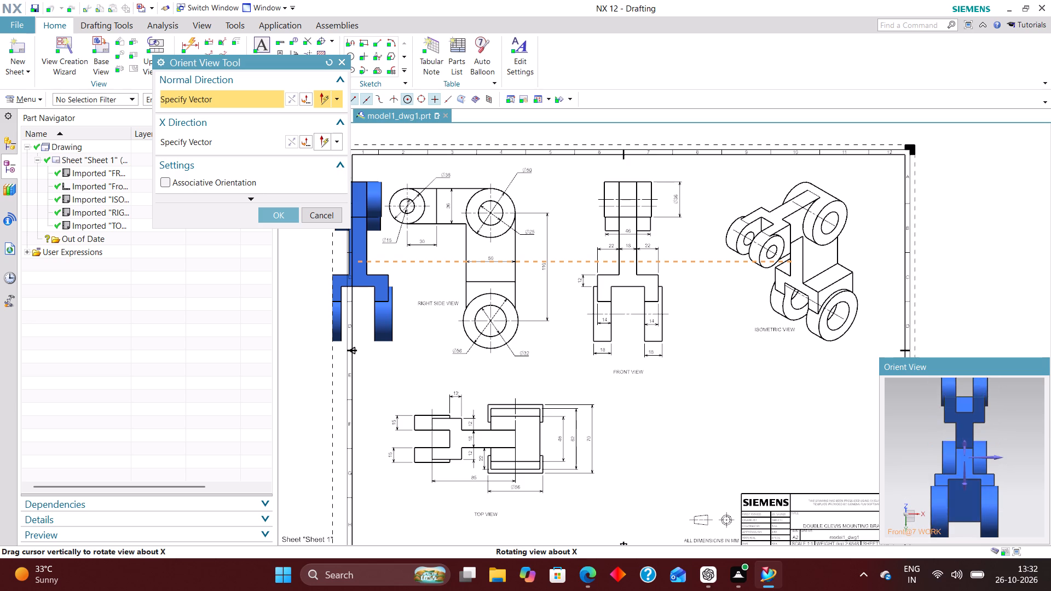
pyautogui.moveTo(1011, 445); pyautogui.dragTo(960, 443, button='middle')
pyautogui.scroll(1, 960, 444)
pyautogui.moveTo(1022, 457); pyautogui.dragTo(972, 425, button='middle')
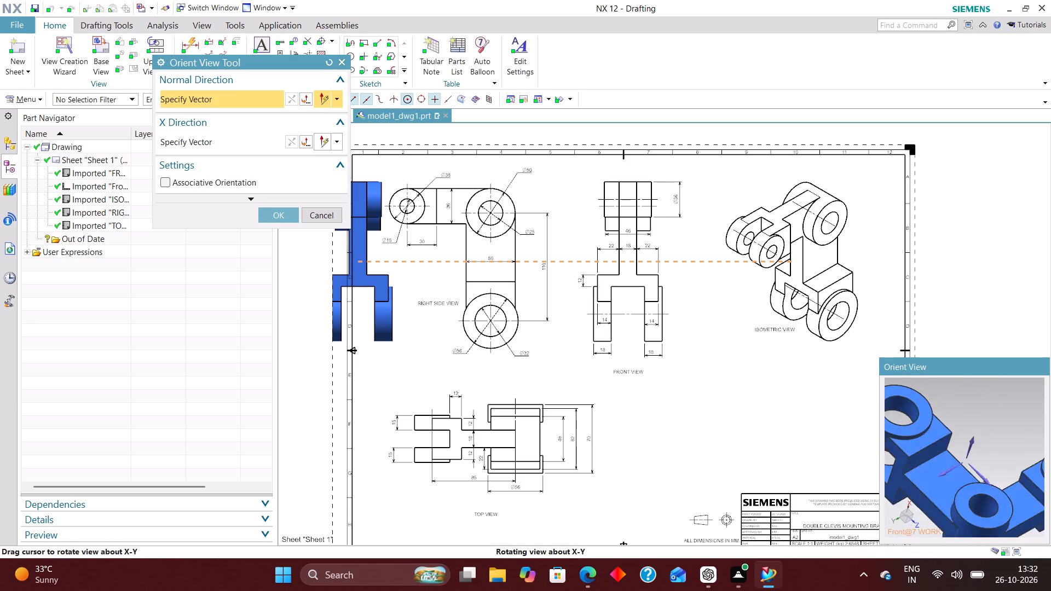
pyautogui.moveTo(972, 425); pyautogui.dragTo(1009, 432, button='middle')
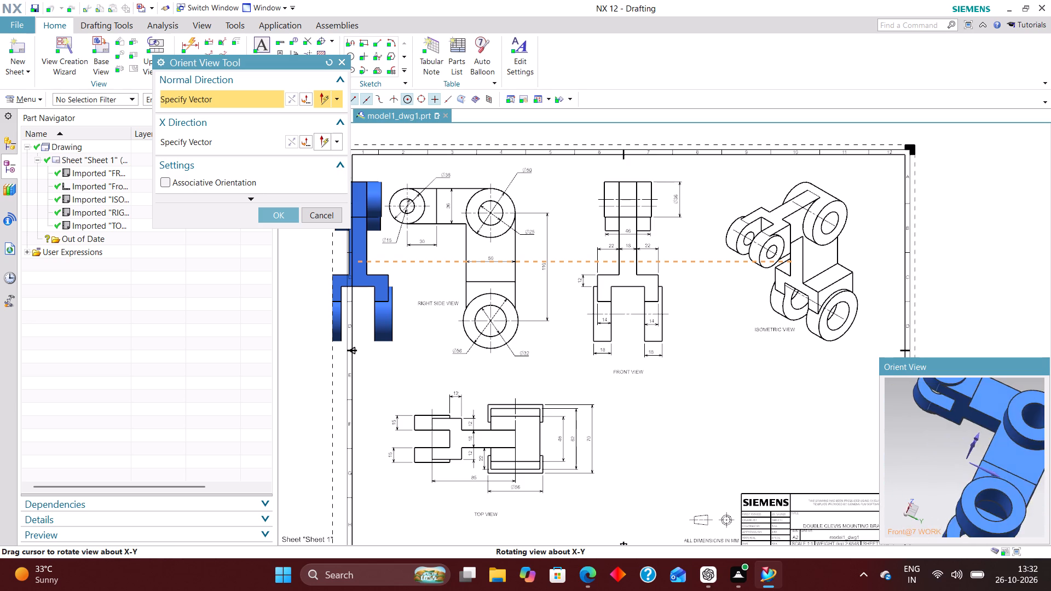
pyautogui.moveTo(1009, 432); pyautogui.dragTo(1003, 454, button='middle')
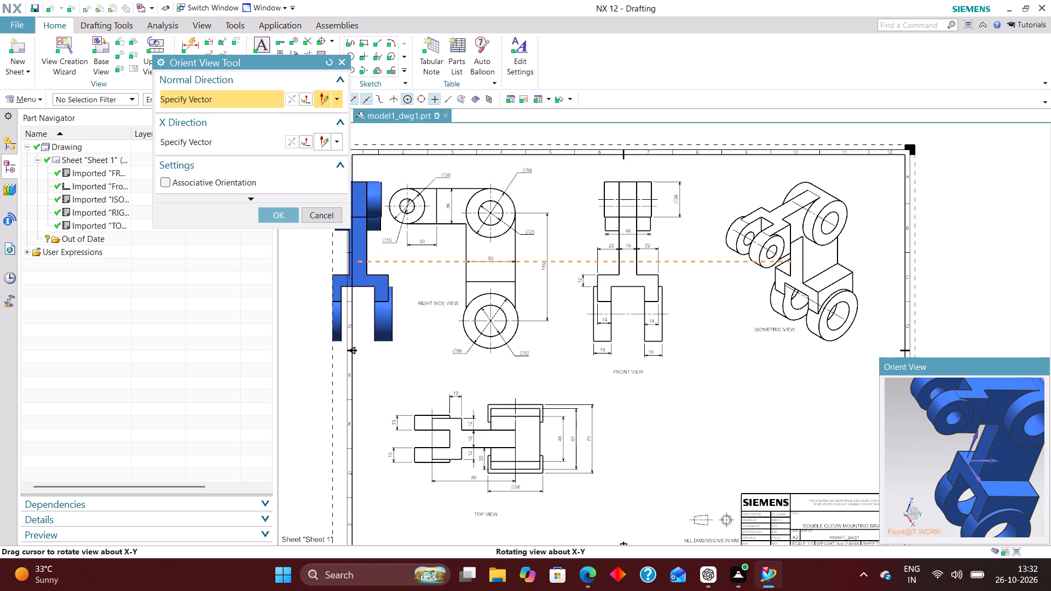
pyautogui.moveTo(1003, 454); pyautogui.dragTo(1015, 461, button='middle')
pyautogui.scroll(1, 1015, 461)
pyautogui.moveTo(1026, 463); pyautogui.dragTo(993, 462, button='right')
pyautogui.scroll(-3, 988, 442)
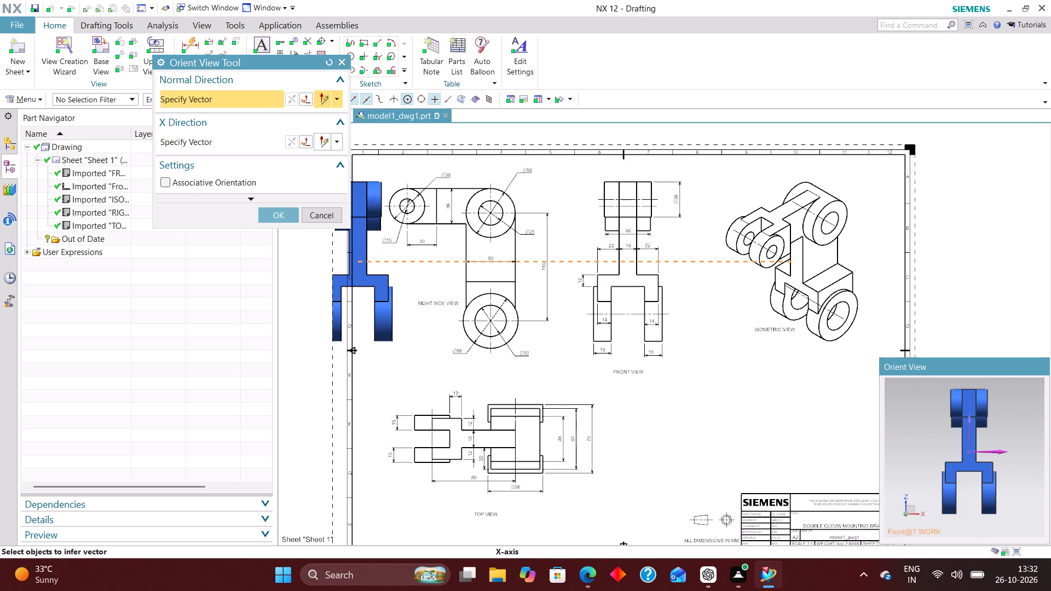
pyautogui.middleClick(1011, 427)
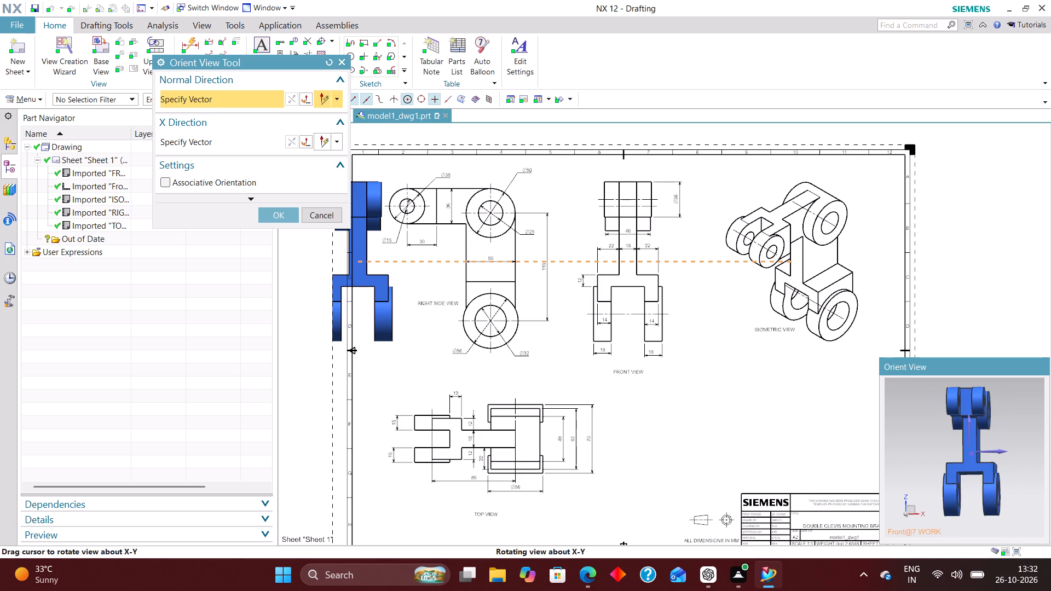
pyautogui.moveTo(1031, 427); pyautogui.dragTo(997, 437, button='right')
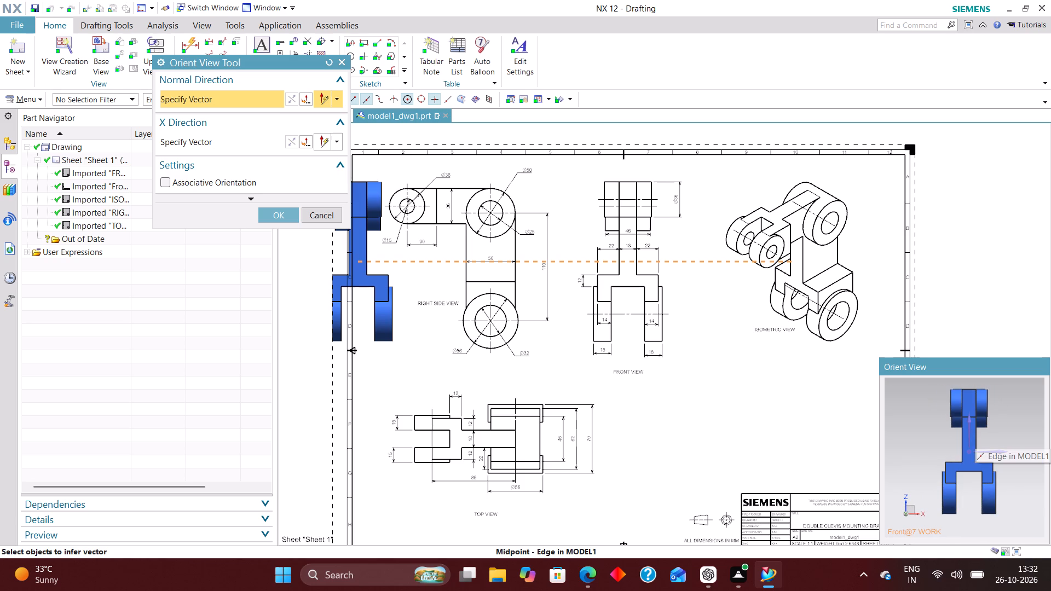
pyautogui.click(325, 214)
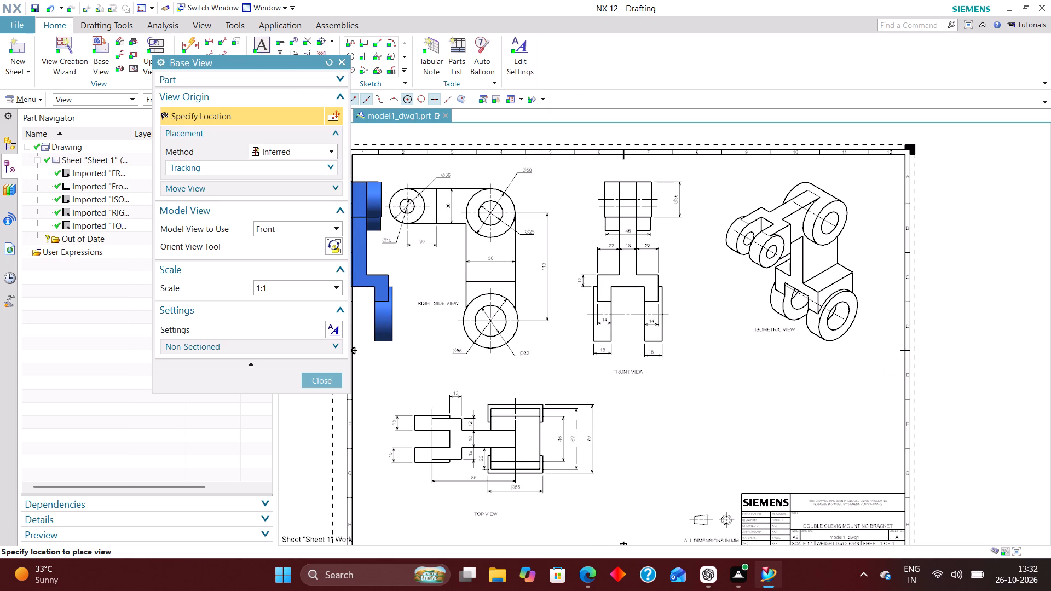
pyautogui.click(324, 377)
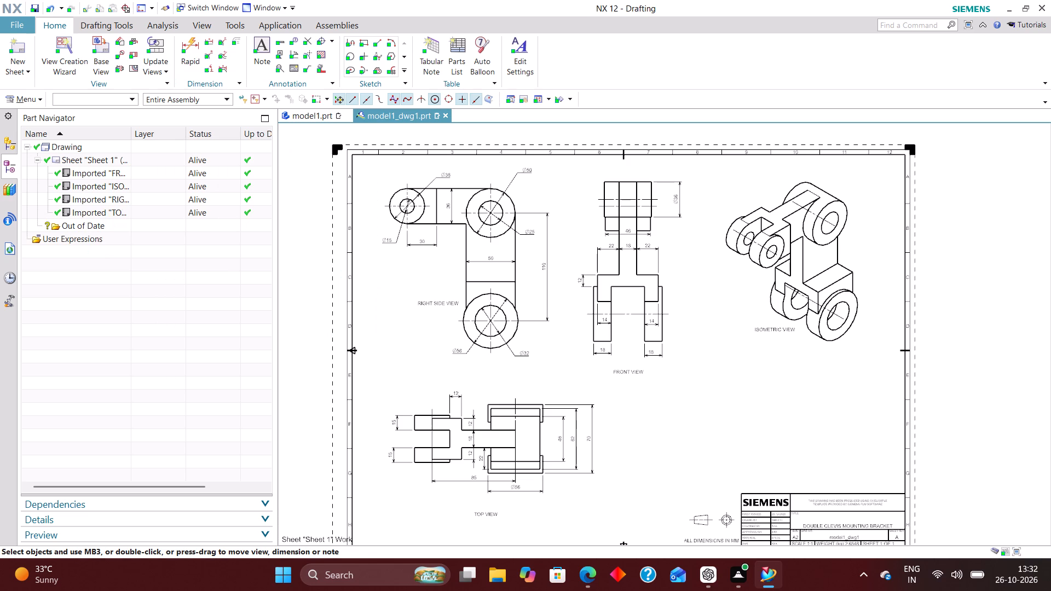
# Set the top view's upper horizontal 12 dimension to display its arrowheads outside the extension lines.
pyautogui.moveTo(713, 366); pyautogui.dragTo(673, 402, button='right')
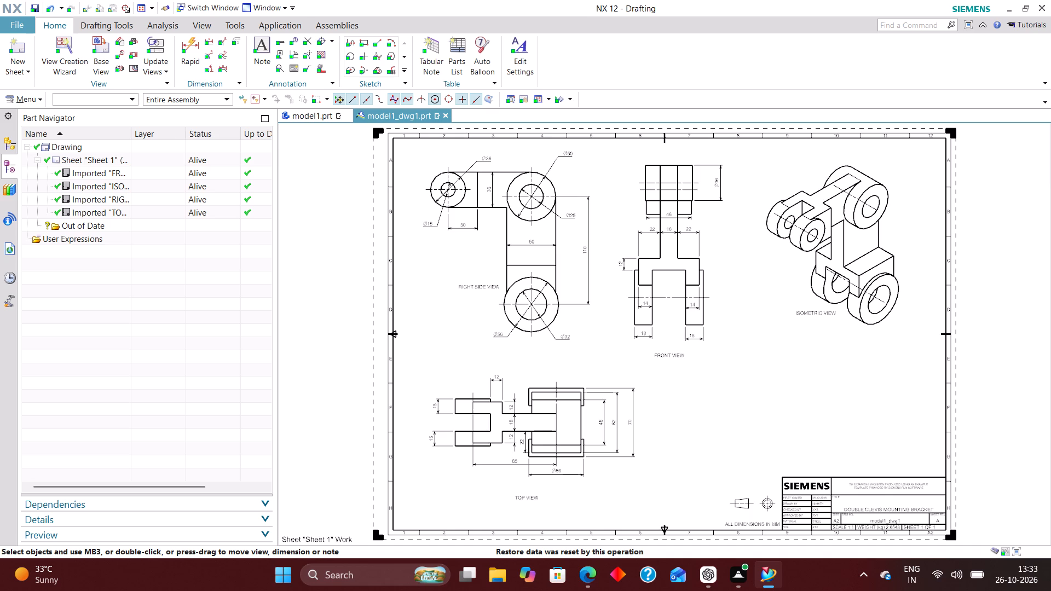
pyautogui.scroll(3, 464, 434)
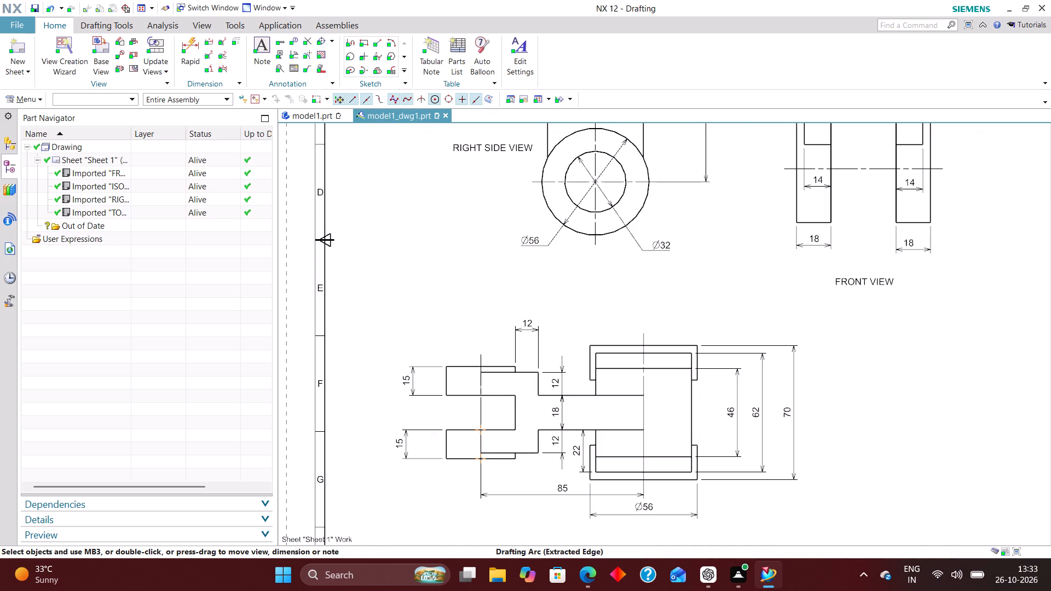
pyautogui.doubleClick(529, 329)
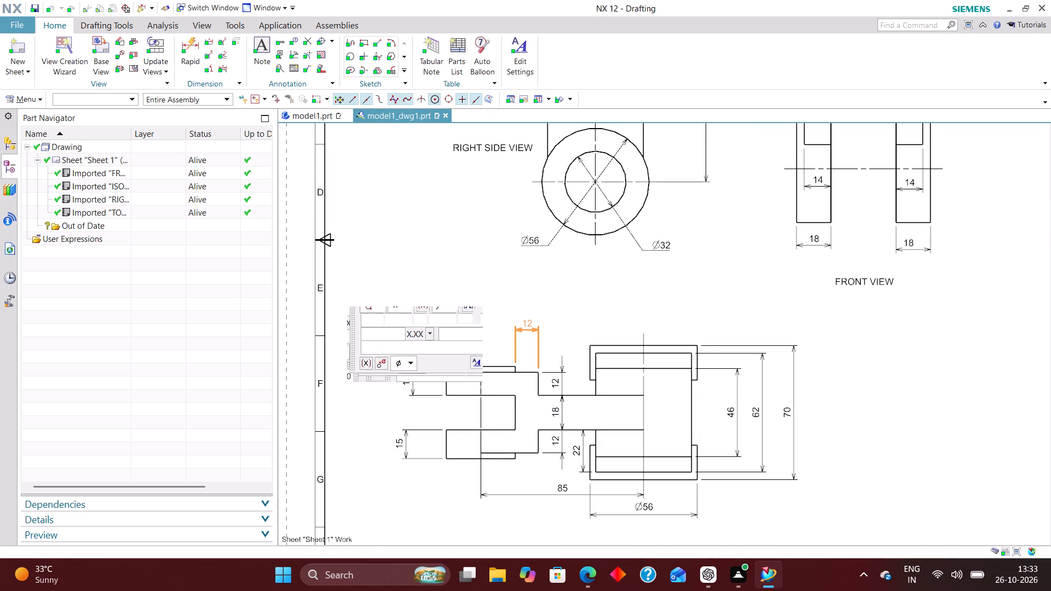
pyautogui.click(540, 332)
pyautogui.click(440, 300)
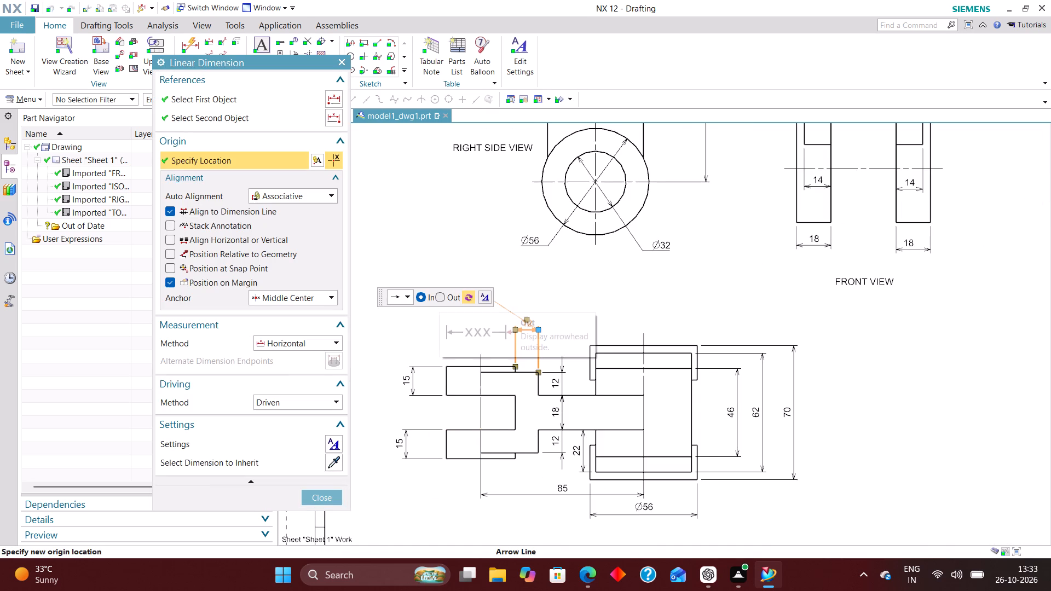
pyautogui.click(329, 496)
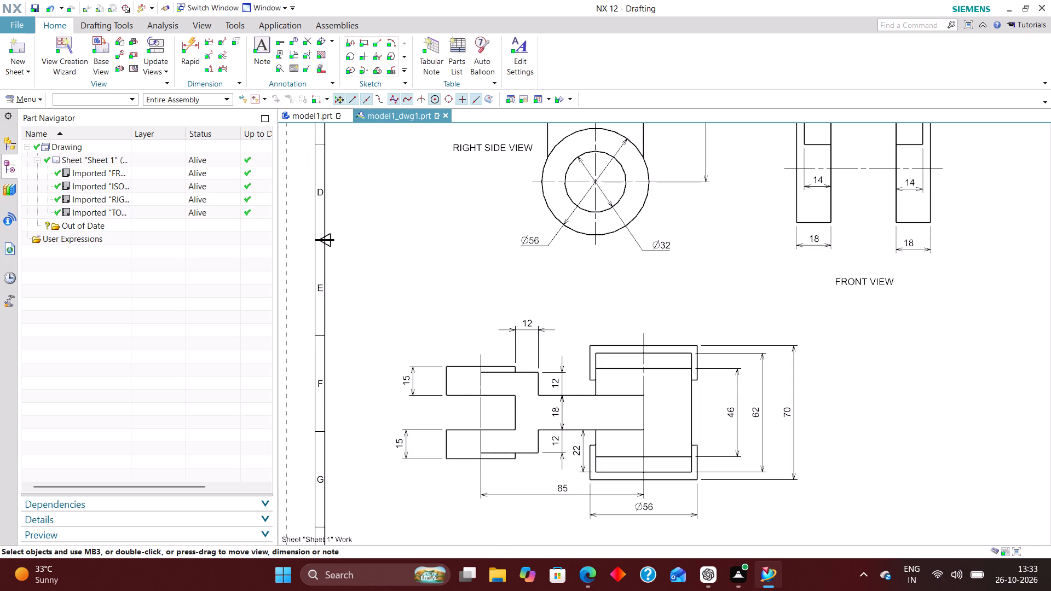
# Examine the dimensions and labels of all four views and the overall sheet layout.
pyautogui.scroll(-2, 458, 431)
pyautogui.scroll(2, 731, 278)
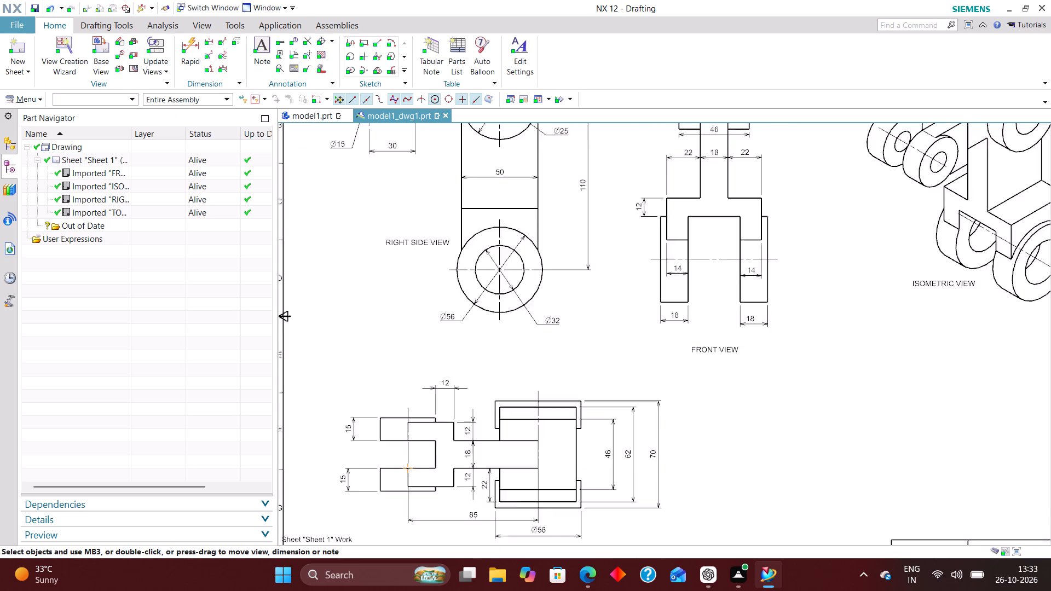
pyautogui.scroll(1, 731, 278)
pyautogui.scroll(-3, 608, 287)
pyautogui.scroll(-1, 549, 324)
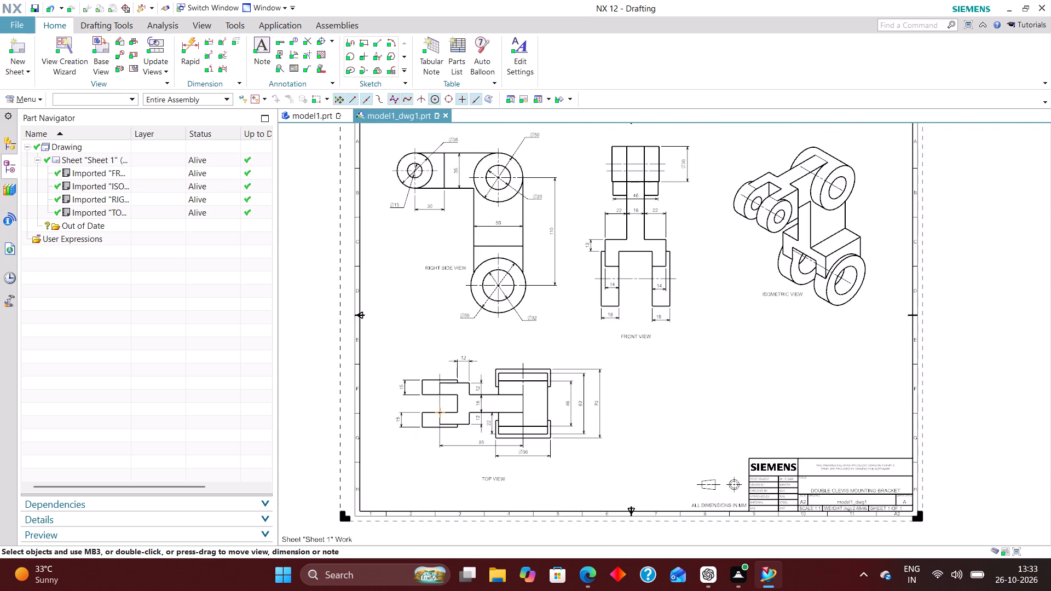
pyautogui.scroll(2, 450, 155)
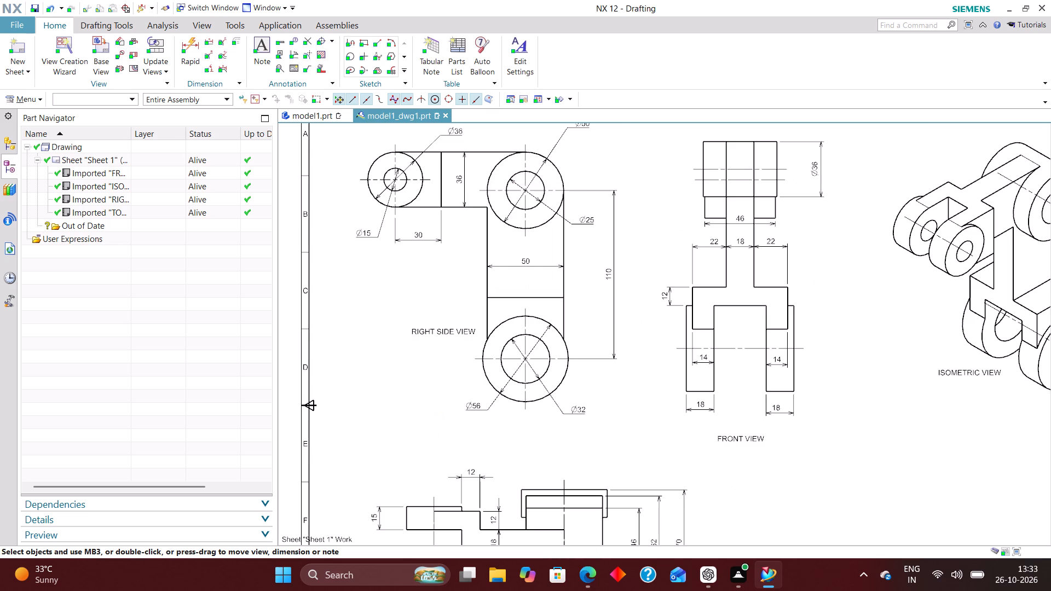
pyautogui.scroll(-1, 379, 260)
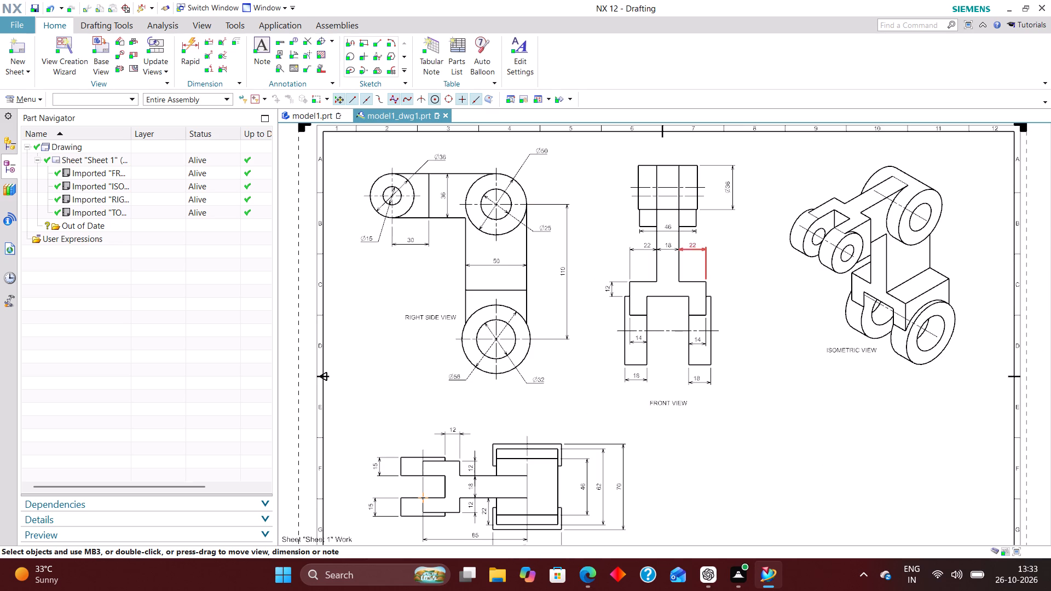
pyautogui.scroll(2, 673, 251)
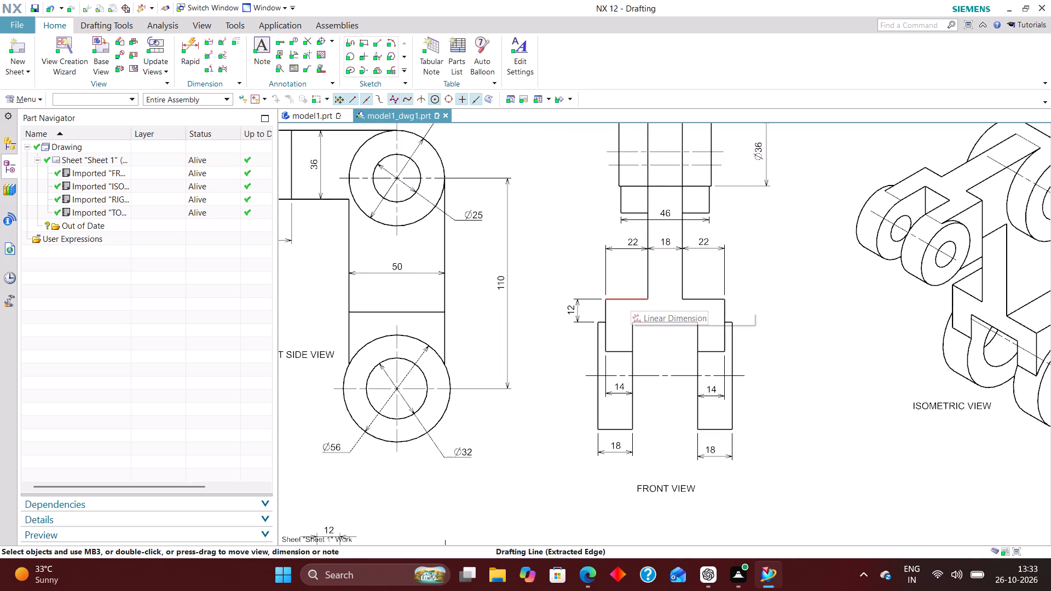
pyautogui.scroll(-1, 637, 306)
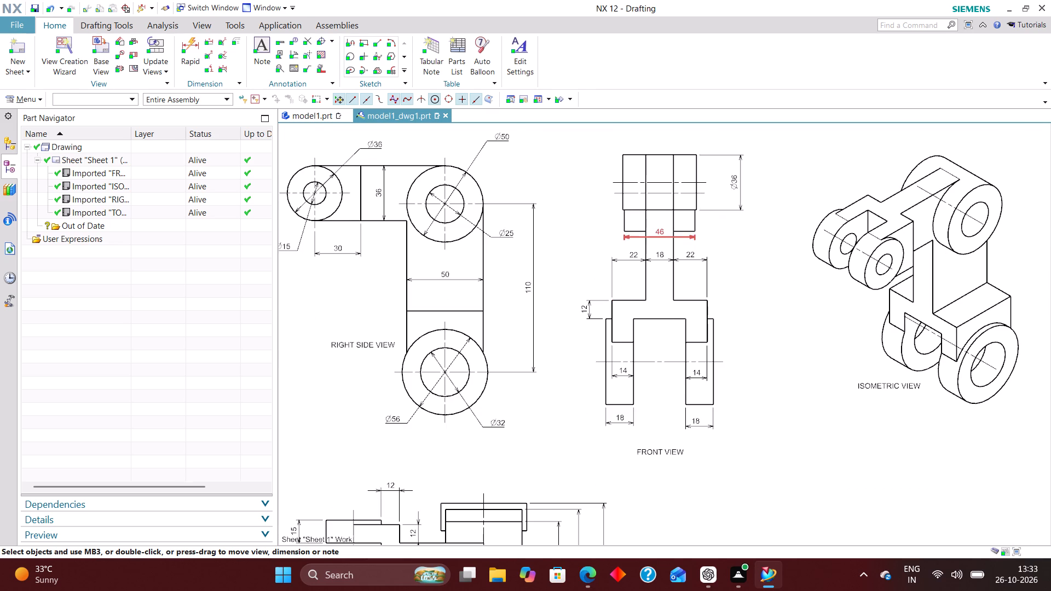
pyautogui.scroll(2, 662, 234)
pyautogui.scroll(-2, 604, 190)
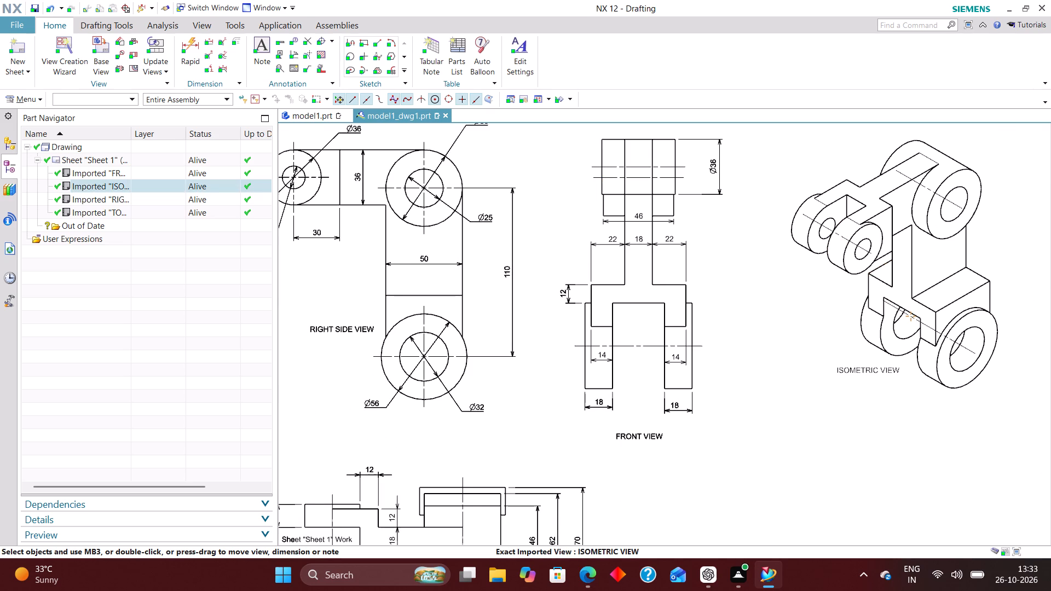
pyautogui.scroll(-2, 805, 263)
pyautogui.moveTo(787, 291); pyautogui.dragTo(769, 337, button='right')
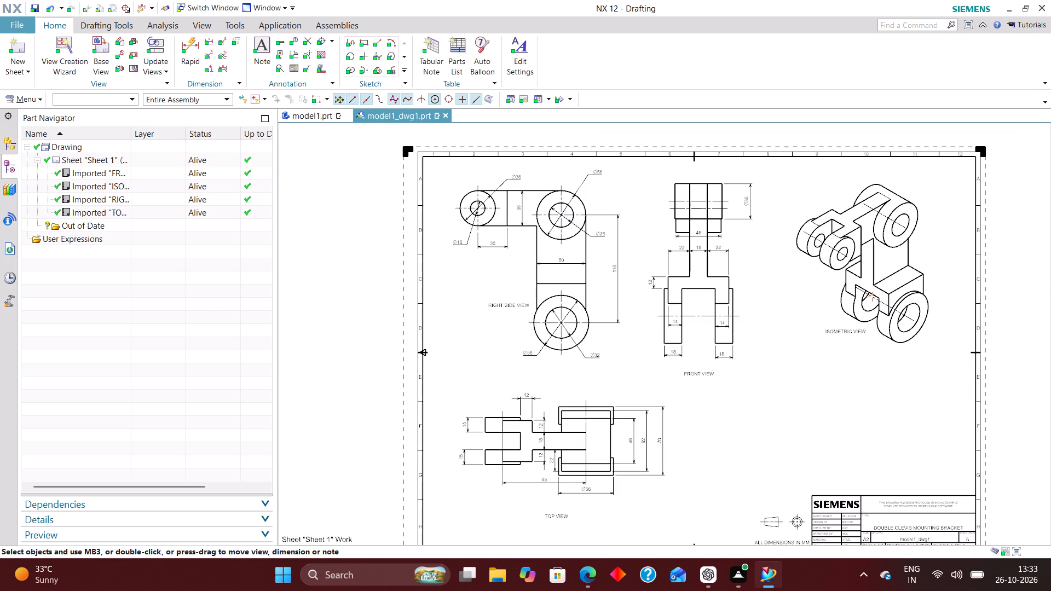
pyautogui.moveTo(834, 367); pyautogui.dragTo(810, 398, button='right')
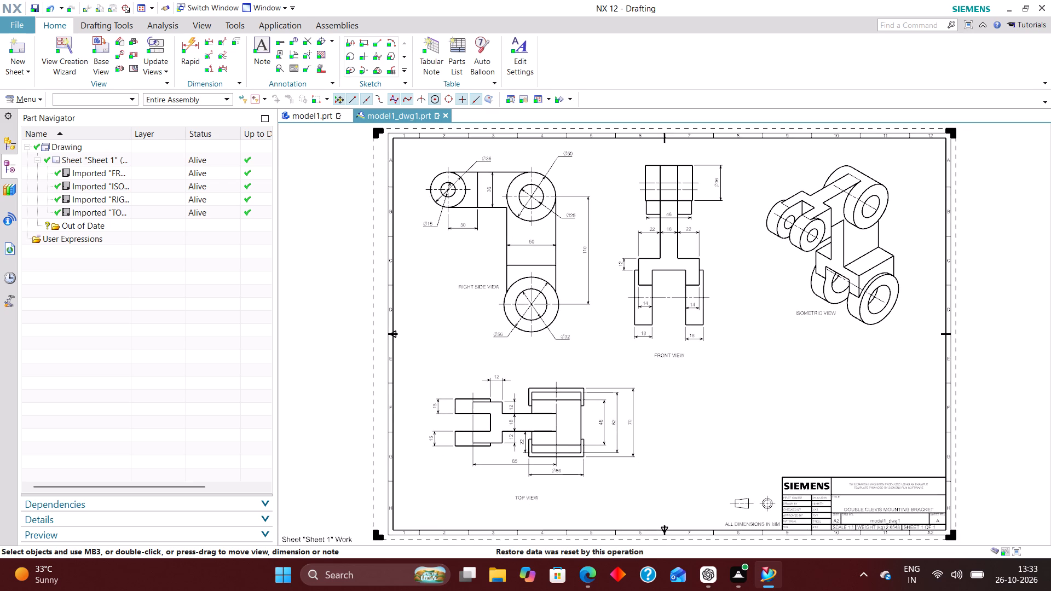
# Set the layer visibility of the isometric view so only layers 2, 223, 224, 225, 226 and 256 are visible.
pyautogui.click(80, 102)
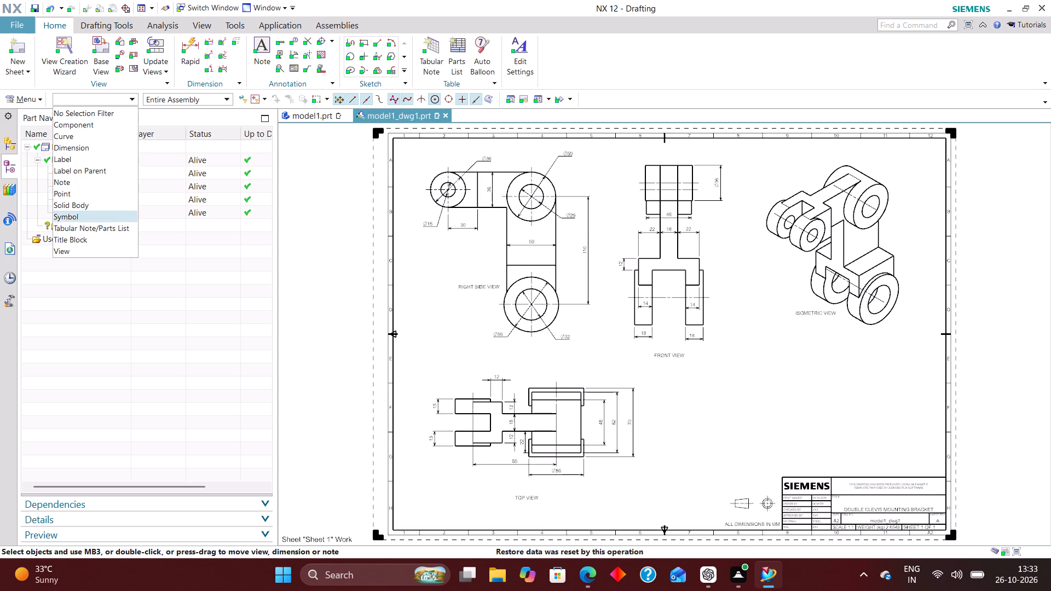
pyautogui.click(34, 101)
pyautogui.click(46, 169)
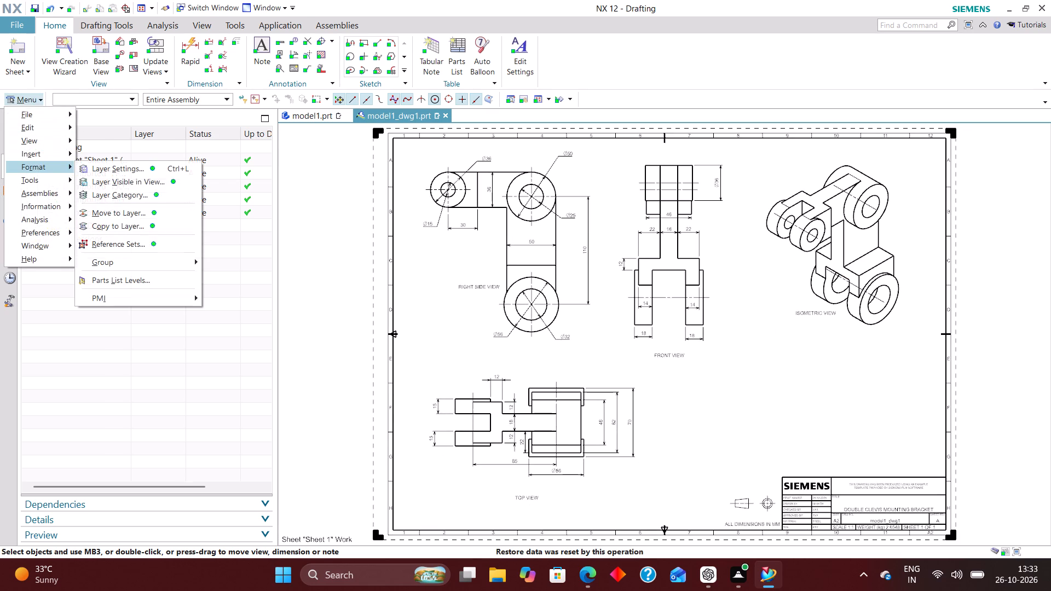
pyautogui.click(119, 184)
pyautogui.click(202, 86)
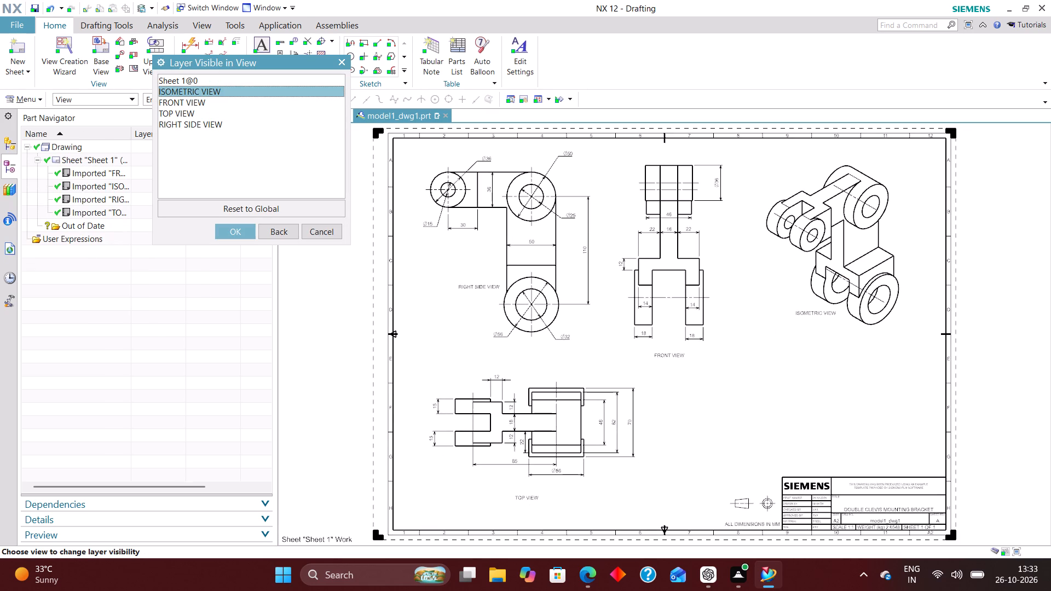
pyautogui.click(243, 234)
pyautogui.click(153, 138)
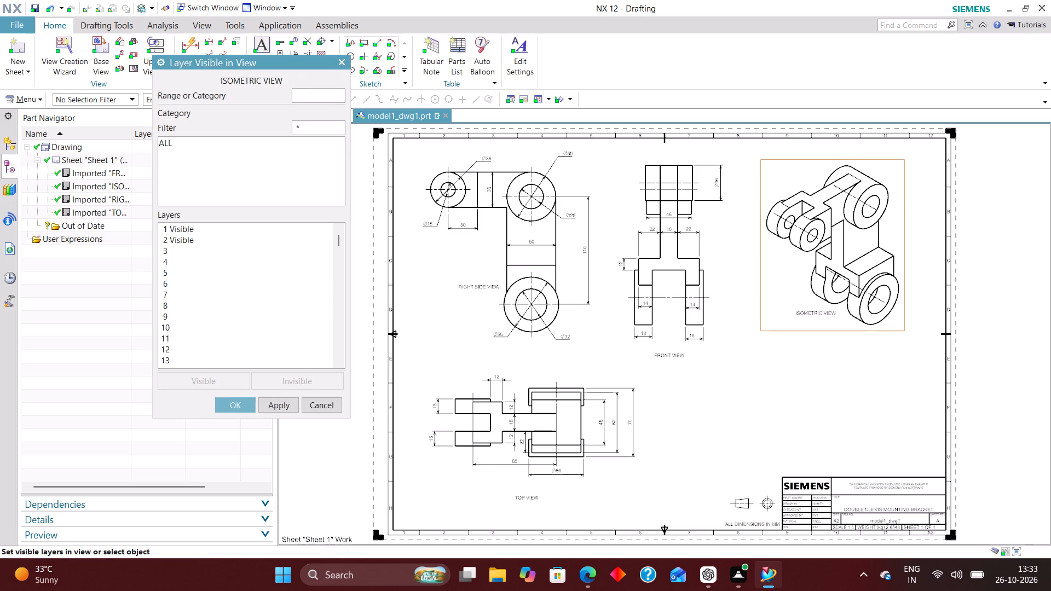
pyautogui.click(161, 141)
pyautogui.click(311, 377)
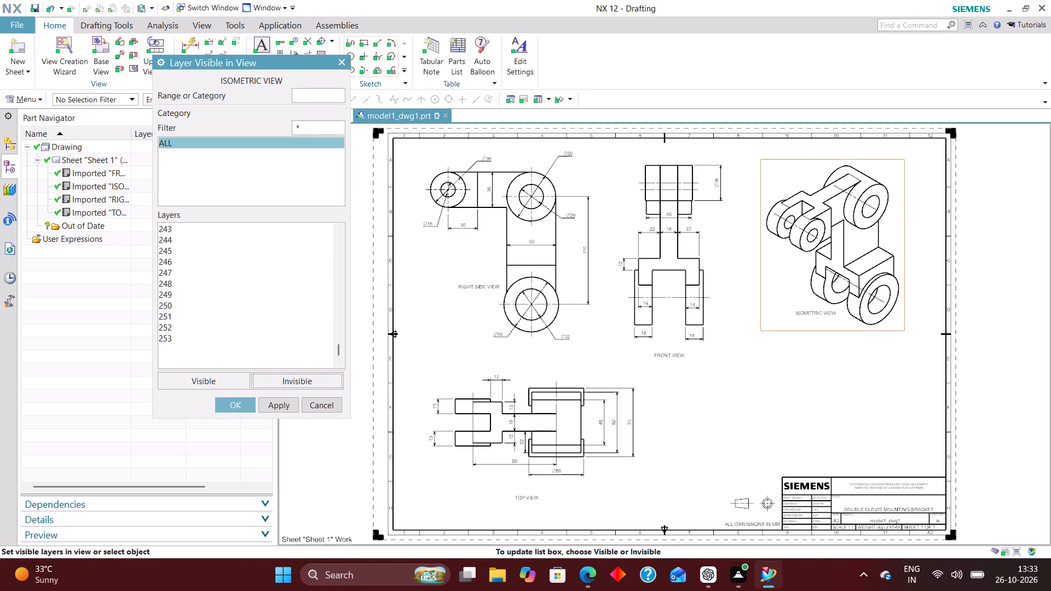
pyautogui.click(308, 95)
pyautogui.press('2')
pyautogui.press('Return')
pyautogui.write('223')
pyautogui.press('Return')
pyautogui.write('224')
pyautogui.press('Return')
pyautogui.write('225')
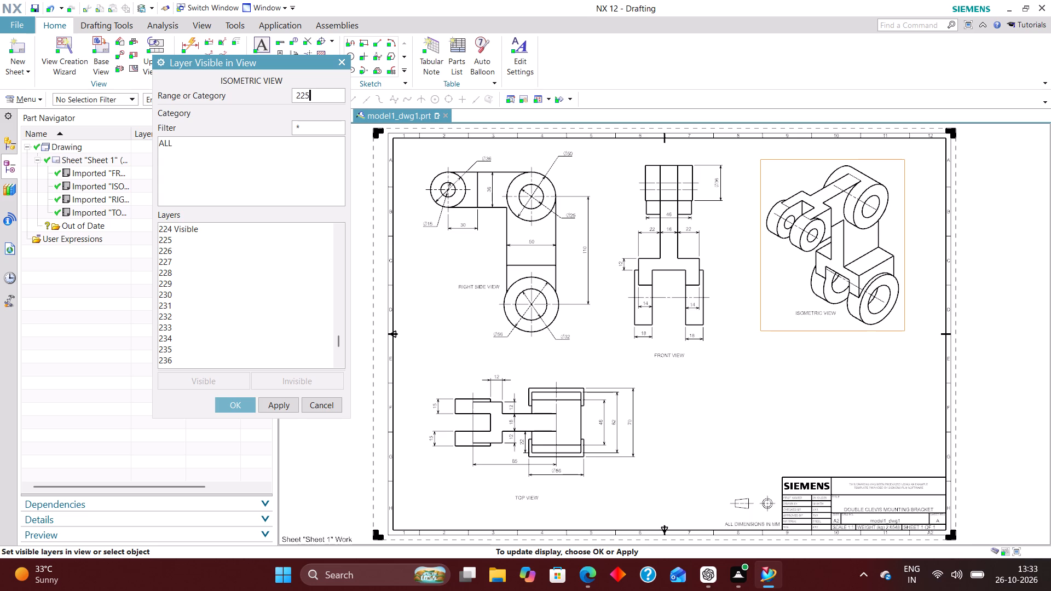
pyautogui.press('Return')
pyautogui.write('226')
pyautogui.press('Return')
pyautogui.write('256')
pyautogui.press('Return')
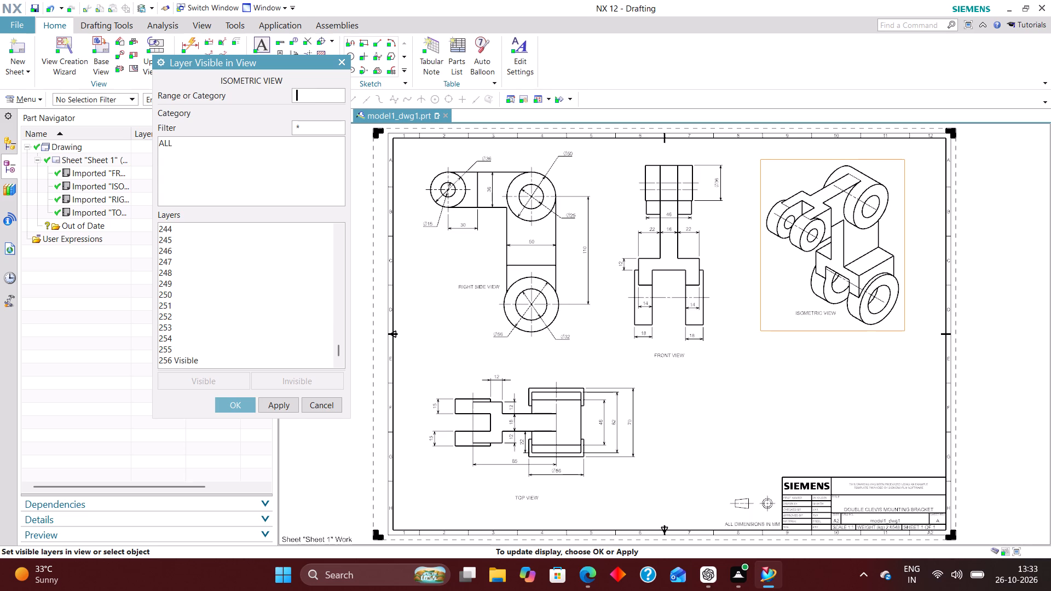
pyautogui.click(242, 403)
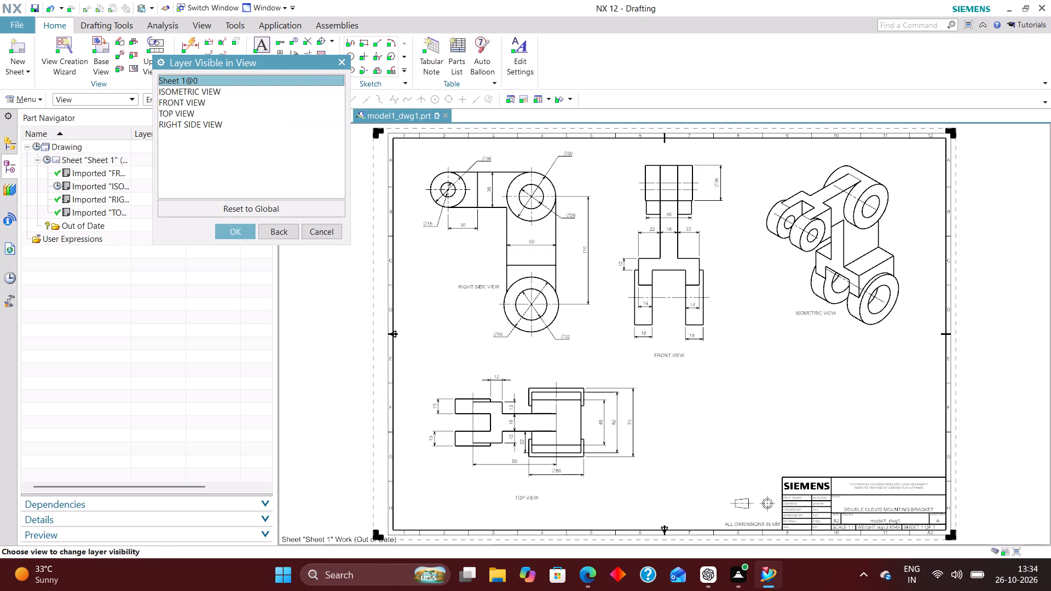
# Set the layer visibility of the front view so only layers 2, 223, 224, 225, 226 and 256 are visible.
pyautogui.click(207, 105)
pyautogui.click(237, 234)
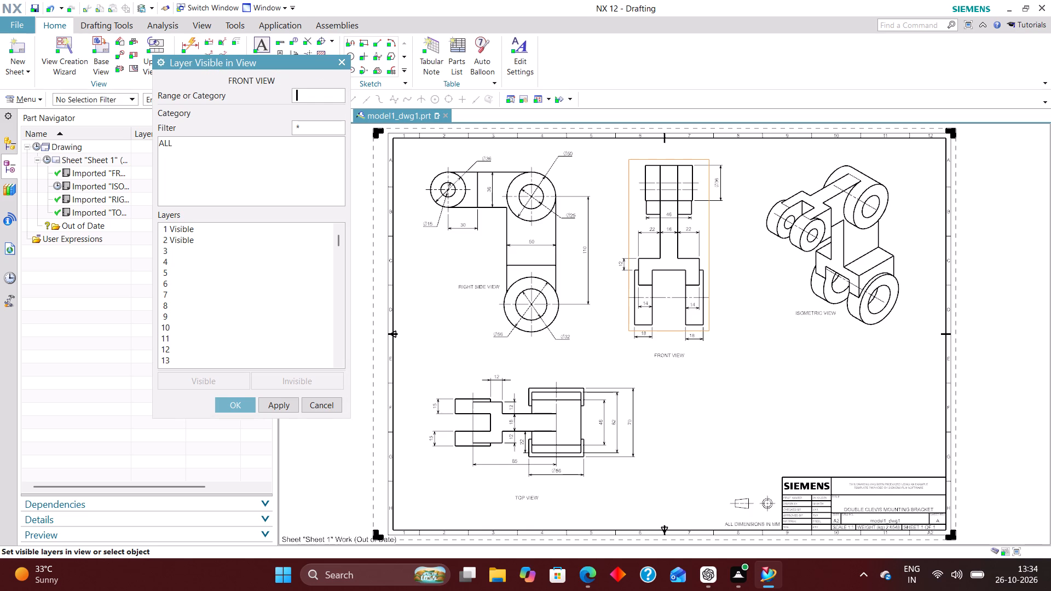
pyautogui.click(170, 144)
pyautogui.click(309, 384)
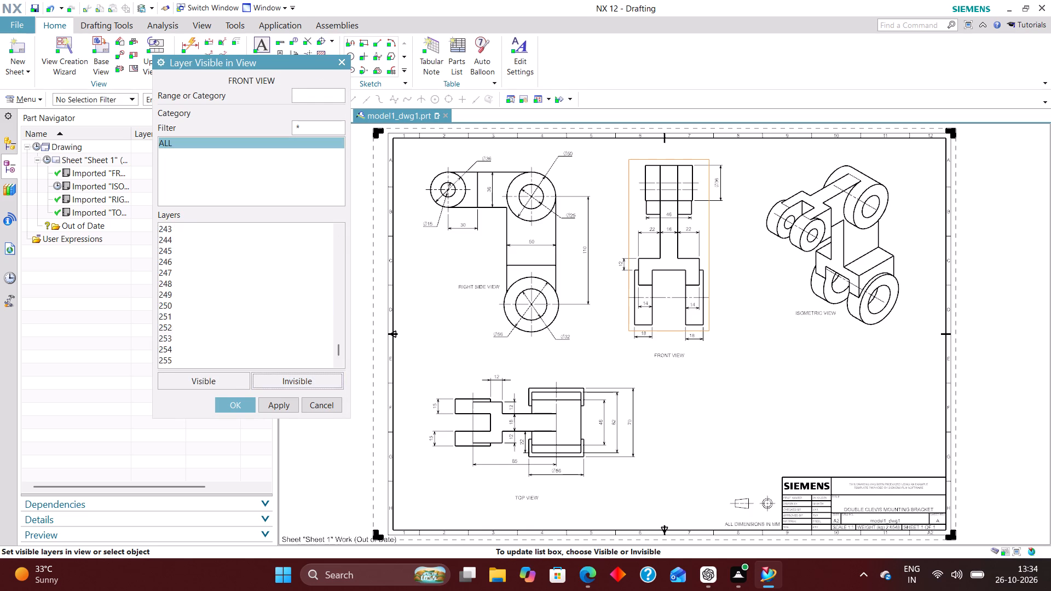
pyautogui.click(311, 98)
pyautogui.press('2')
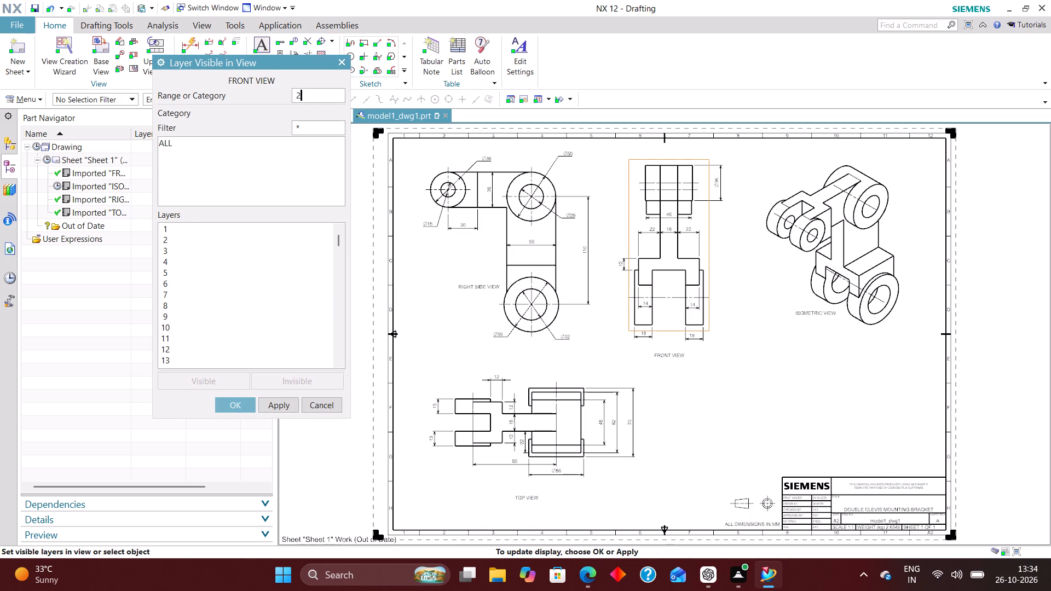
pyautogui.press('Return')
pyautogui.write('22')
pyautogui.press('3')
pyautogui.press('Return')
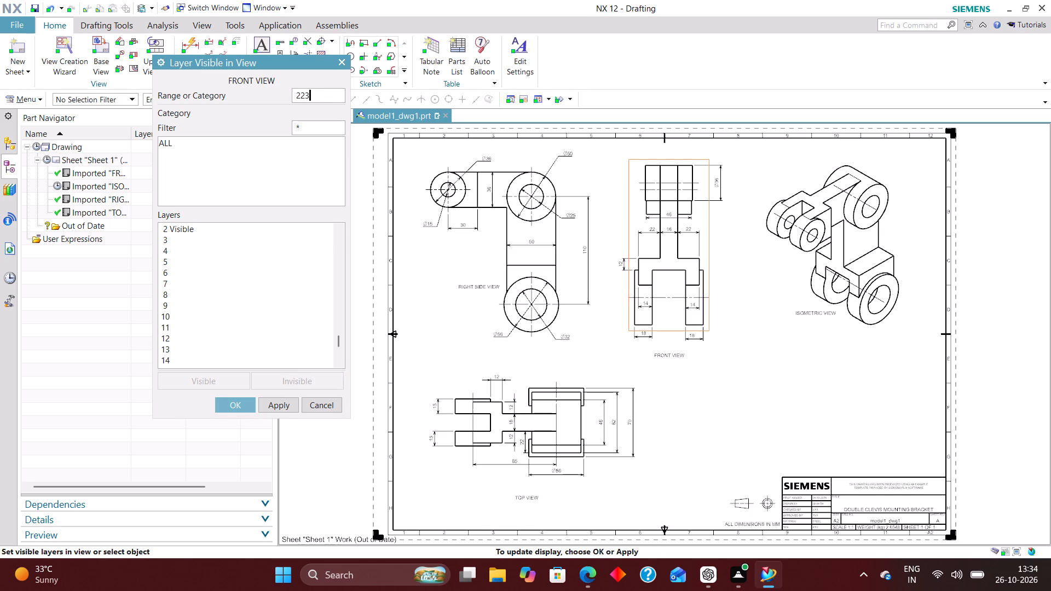
pyautogui.write('224')
pyautogui.press('Return')
pyautogui.write('225')
pyautogui.press('Return')
pyautogui.write('22')
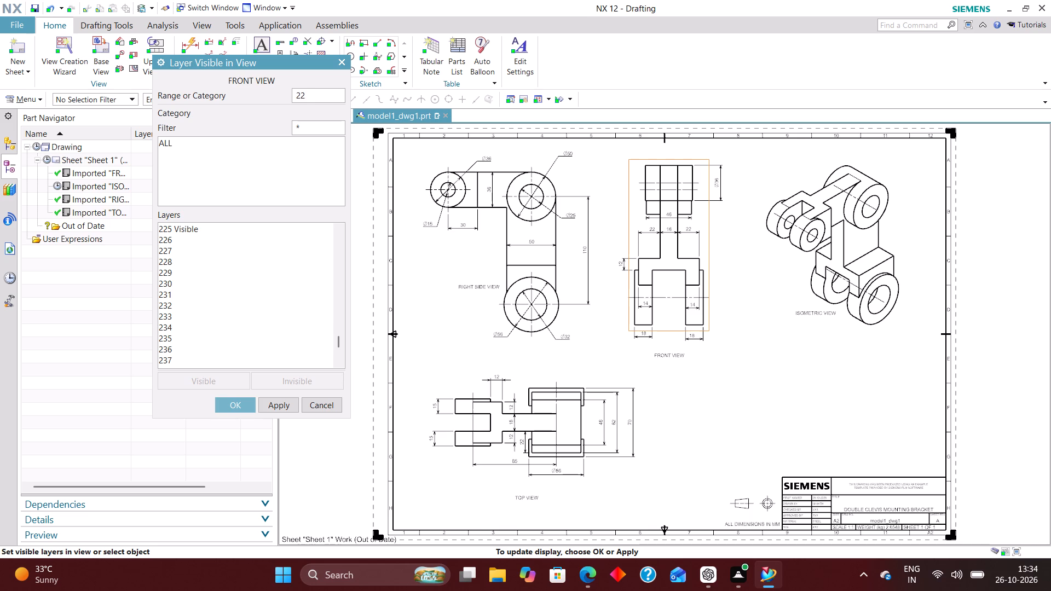
pyautogui.press('6')
pyautogui.press('Return')
pyautogui.write('256')
pyautogui.press('Return')
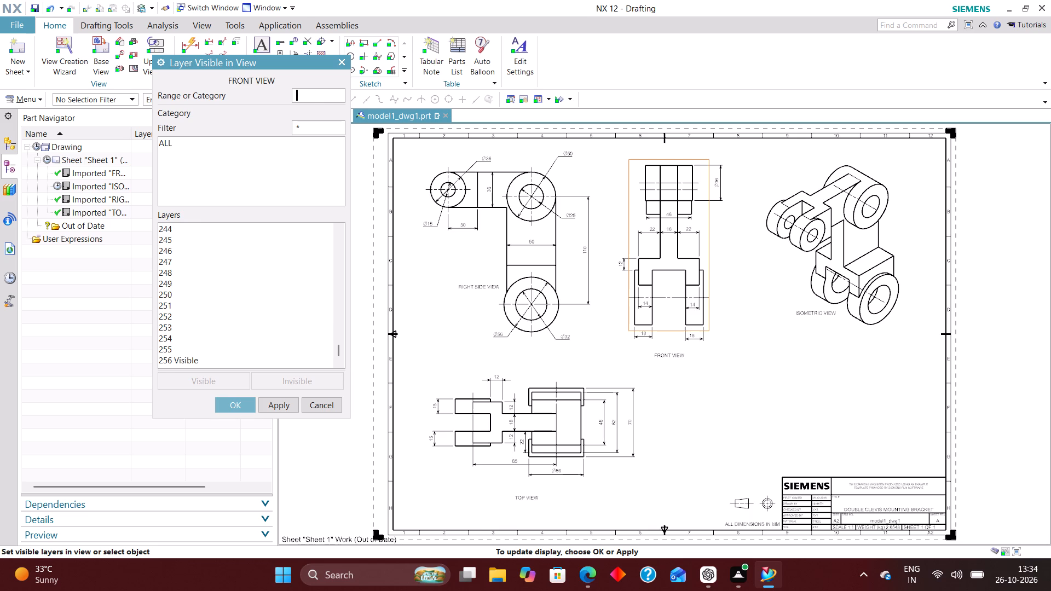
pyautogui.click(246, 403)
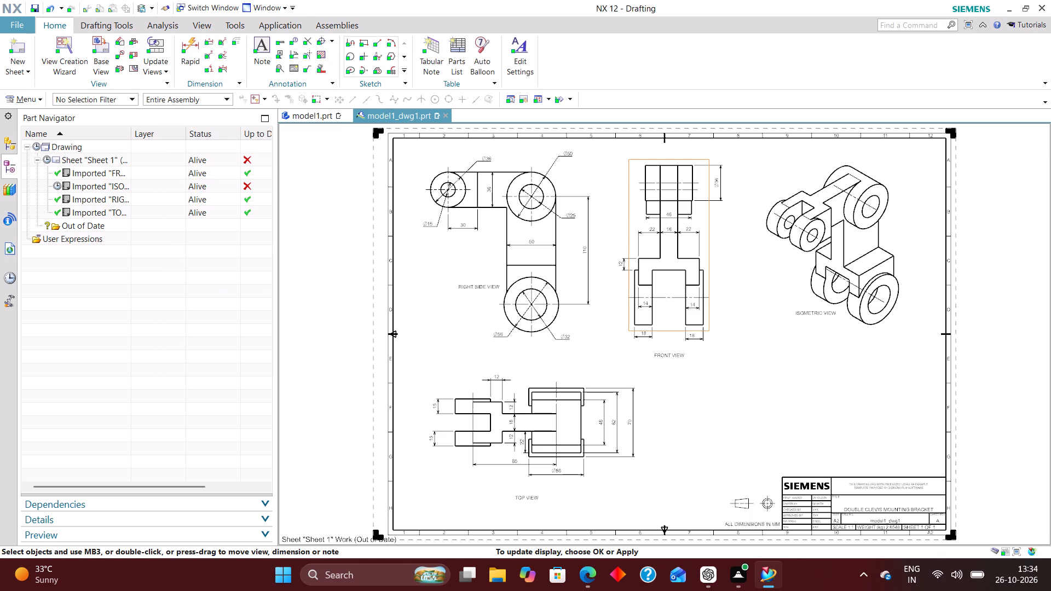
# Set the layer visibility of the top view so only layers 2, 223, 224, 225, 226 and 256 are visible.
pyautogui.click(177, 112)
pyautogui.click(241, 234)
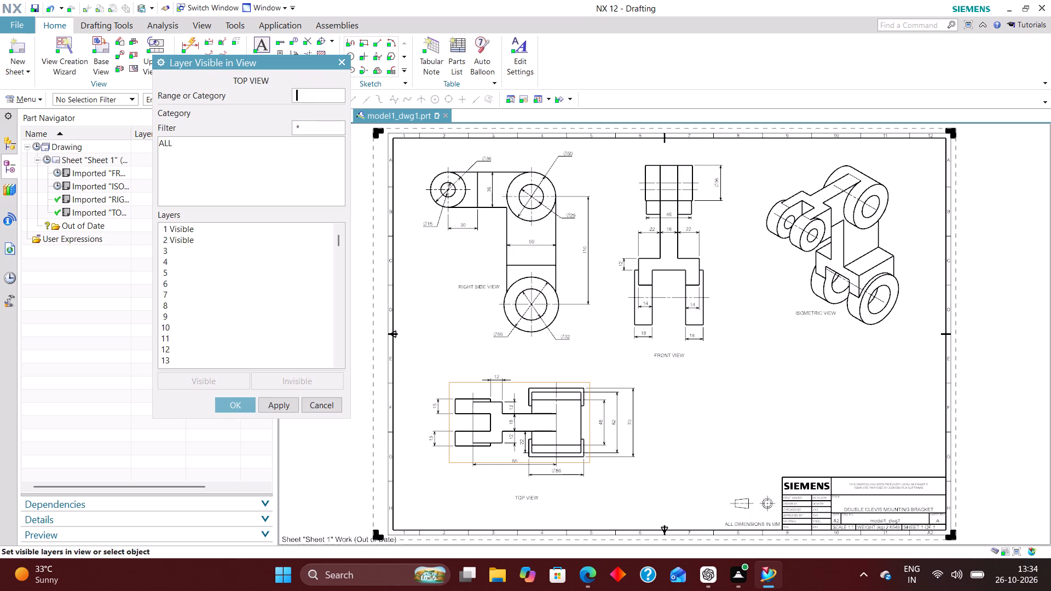
pyautogui.click(166, 142)
pyautogui.click(314, 387)
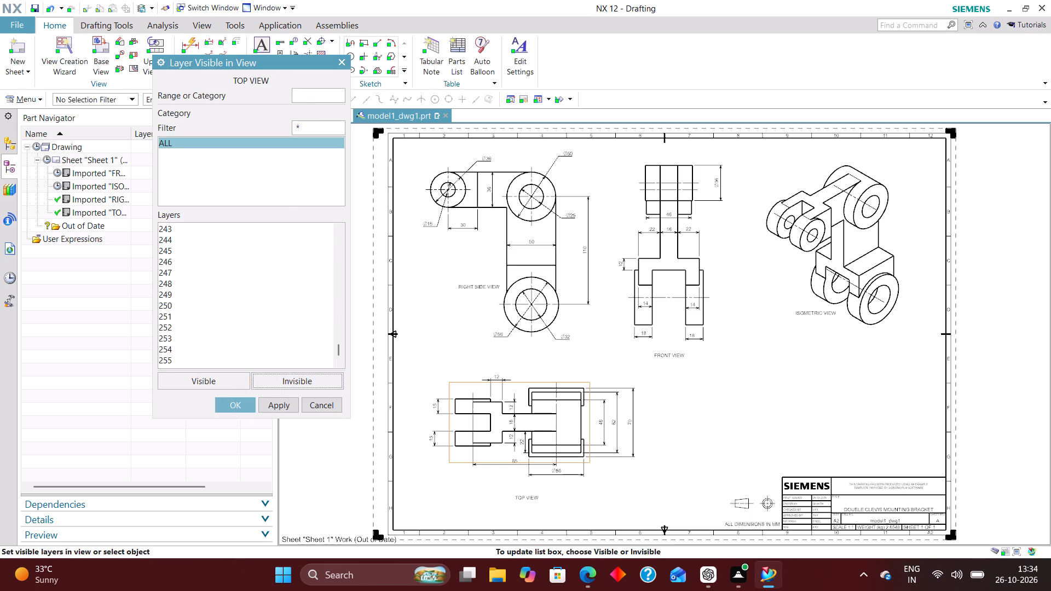
pyautogui.click(312, 96)
pyautogui.press('2')
pyautogui.press('Return')
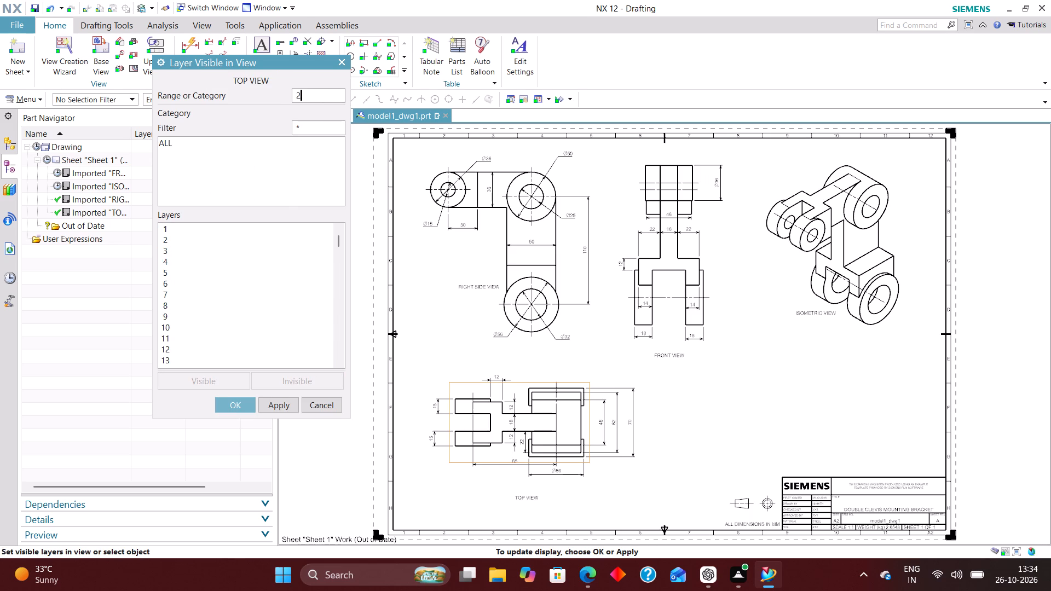
pyautogui.write('223')
pyautogui.press('Return')
pyautogui.write('224')
pyautogui.press('Return')
pyautogui.write('225')
pyautogui.press('Return')
pyautogui.write('226')
pyautogui.press('Return')
pyautogui.write('256')
pyautogui.press('Return')
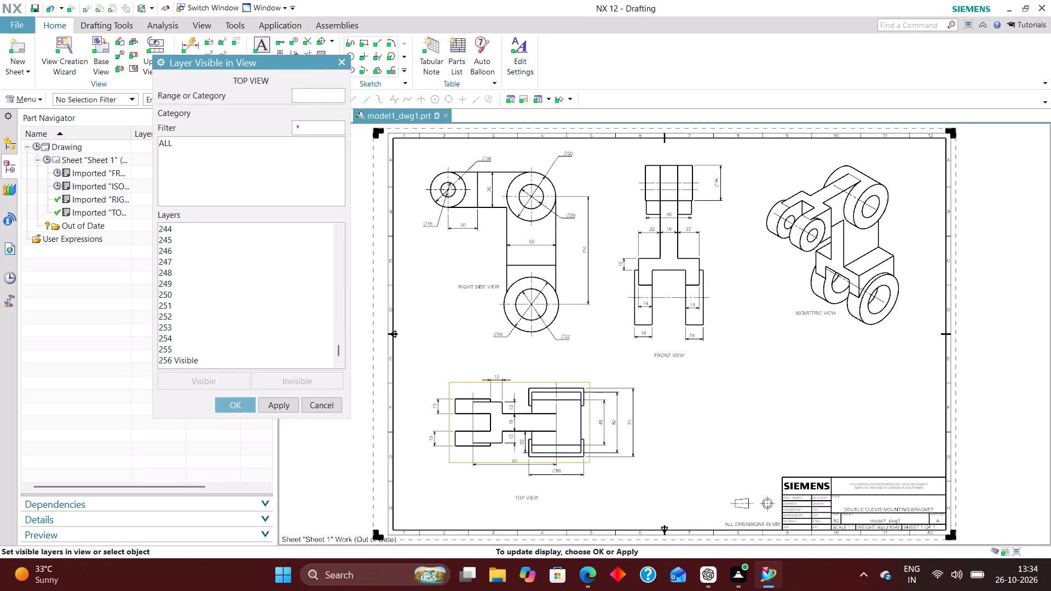
pyautogui.click(237, 407)
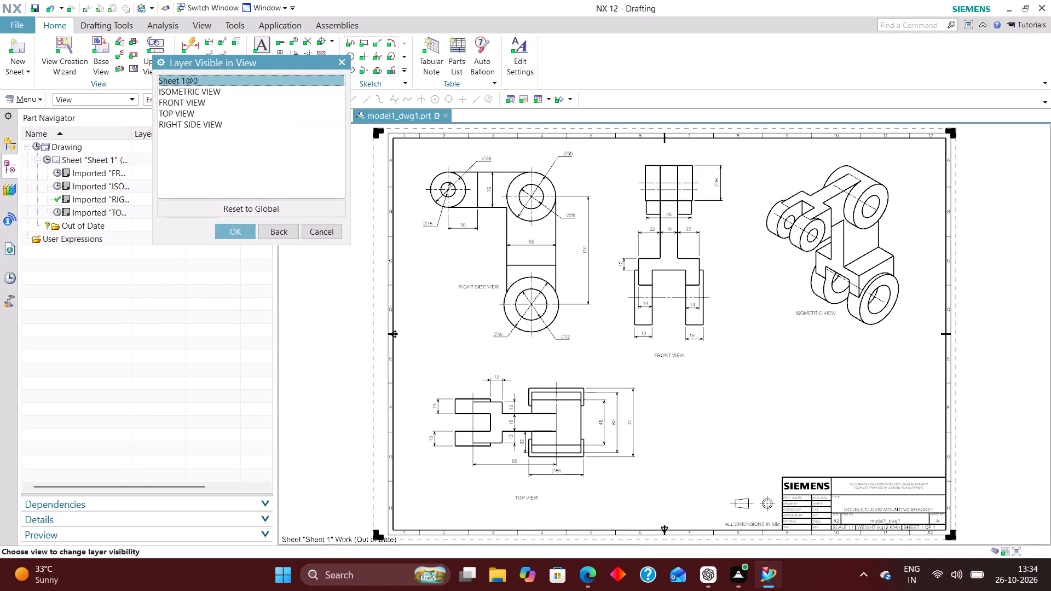
# Set the layer visibility of the right side view so only layers 2, 223, 224, 225, 226 and 256 are visible.
pyautogui.click(200, 123)
pyautogui.click(235, 232)
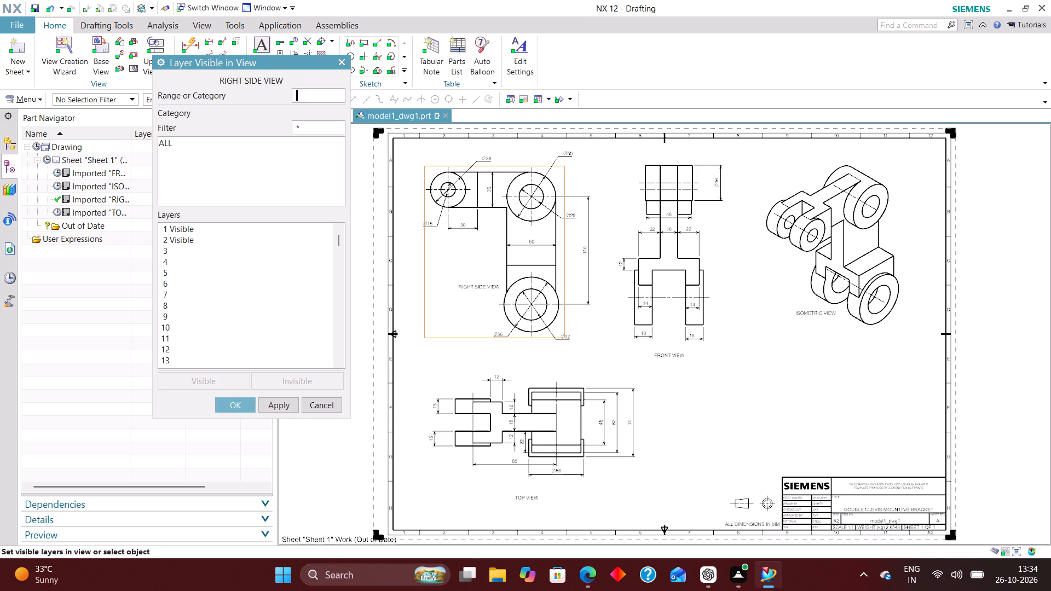
pyautogui.click(171, 143)
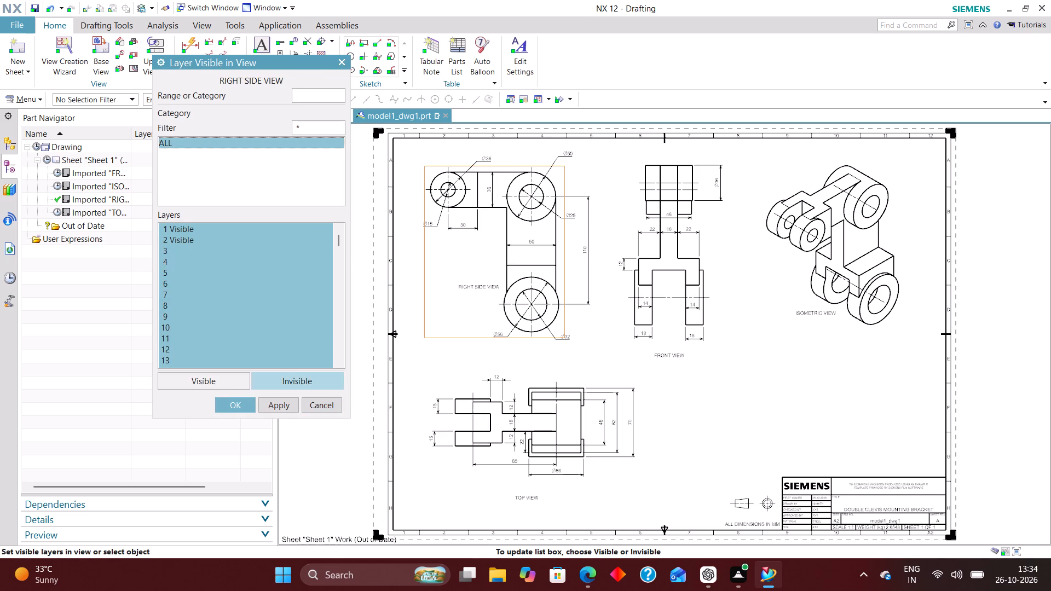
pyautogui.click(309, 383)
pyautogui.click(316, 96)
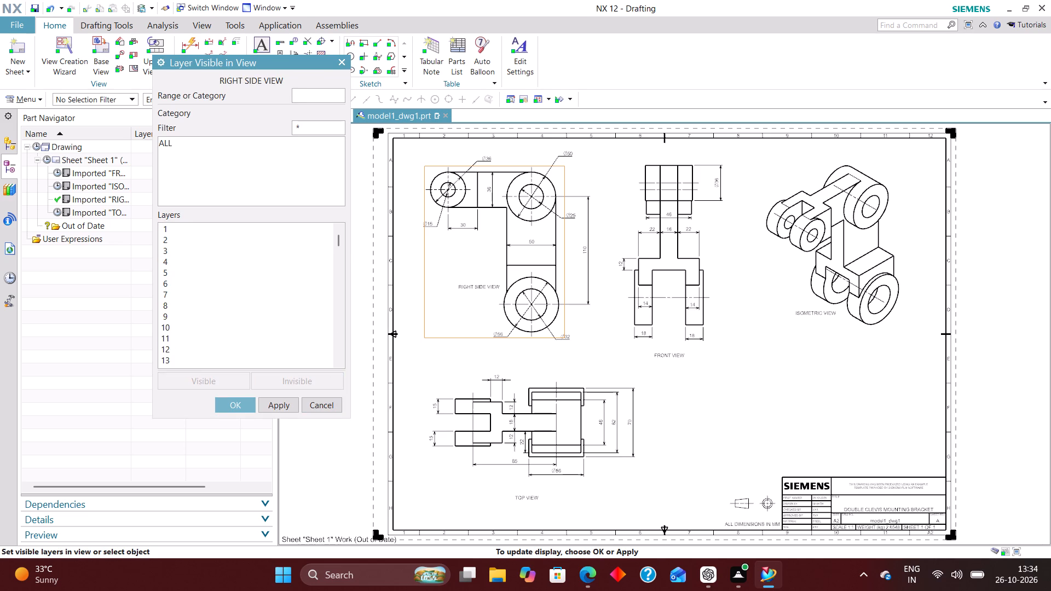
pyautogui.press('2')
pyautogui.press('Return')
pyautogui.write('223')
pyautogui.press('Return')
pyautogui.write('22')
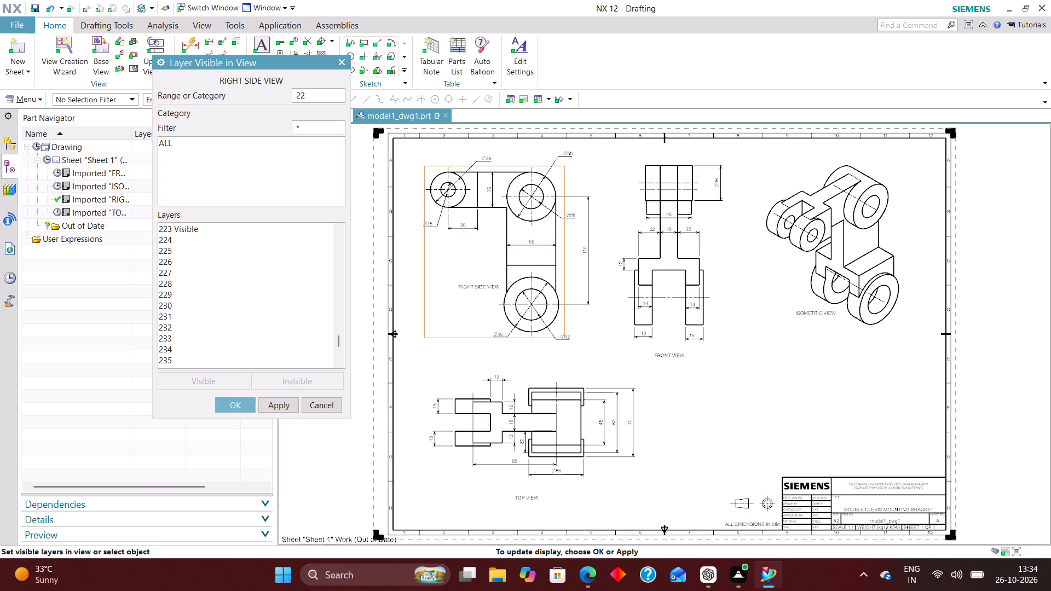
pyautogui.press('4')
pyautogui.press('Return')
pyautogui.write('225')
pyautogui.press('Return')
pyautogui.write('226')
pyautogui.press('Return')
pyautogui.write('256')
pyautogui.press('Return')
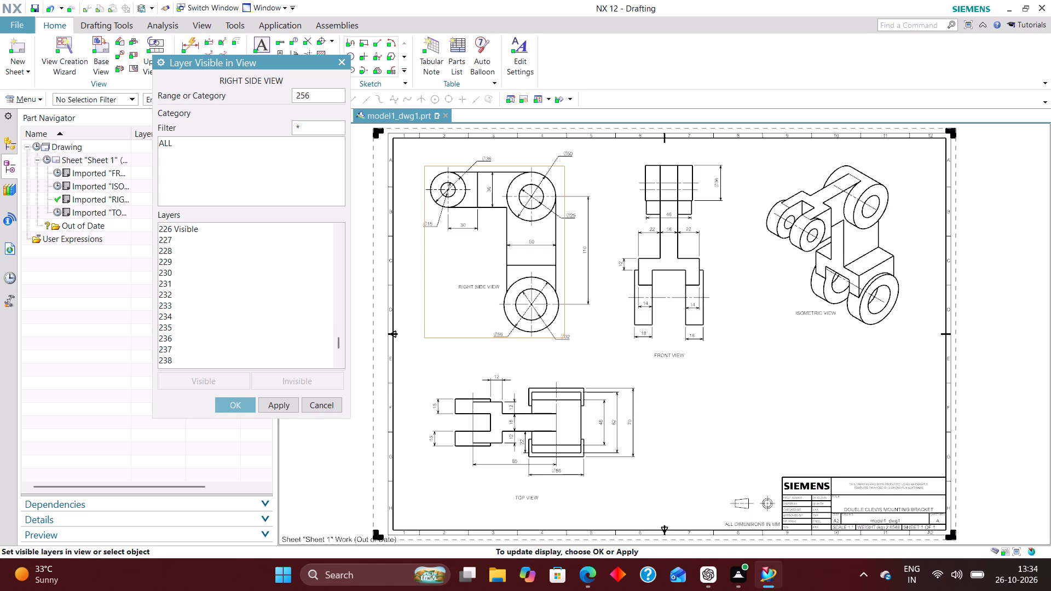
pyautogui.click(226, 404)
pyautogui.click(317, 231)
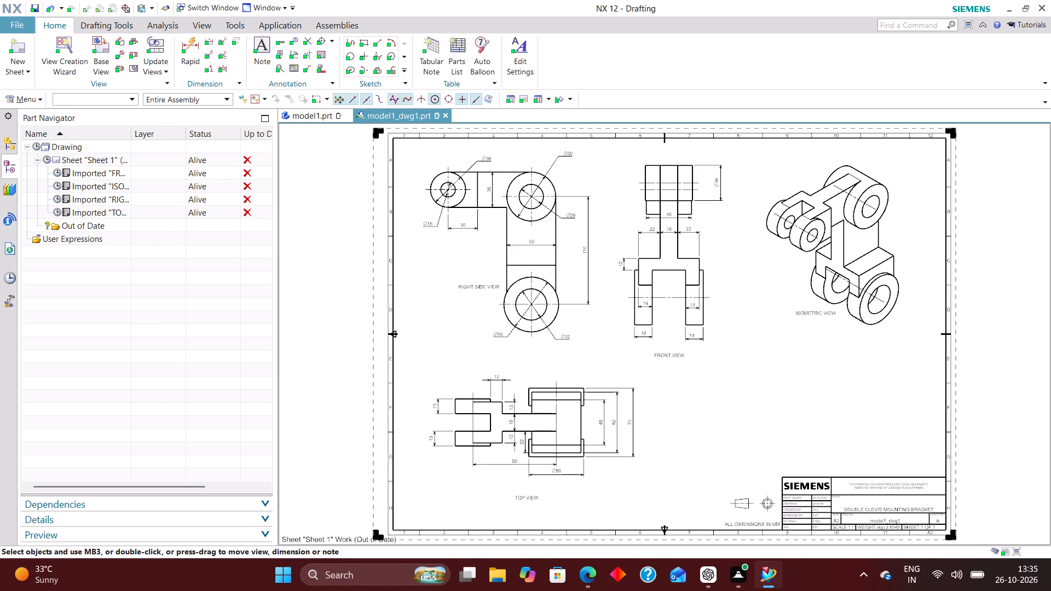
# Update all out-of-date views of the drawing.
pyautogui.click(37, 146)
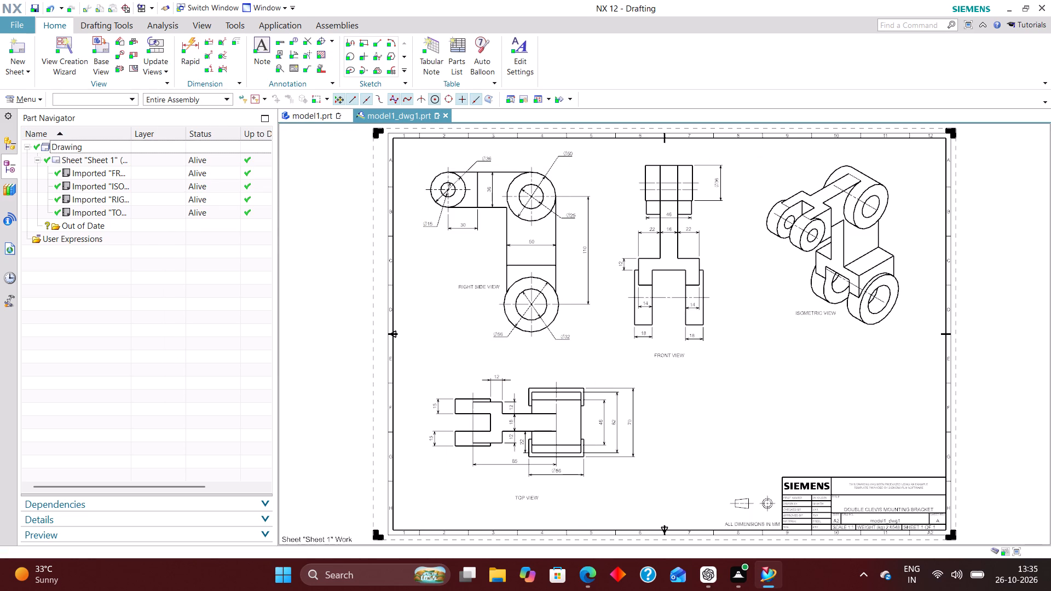
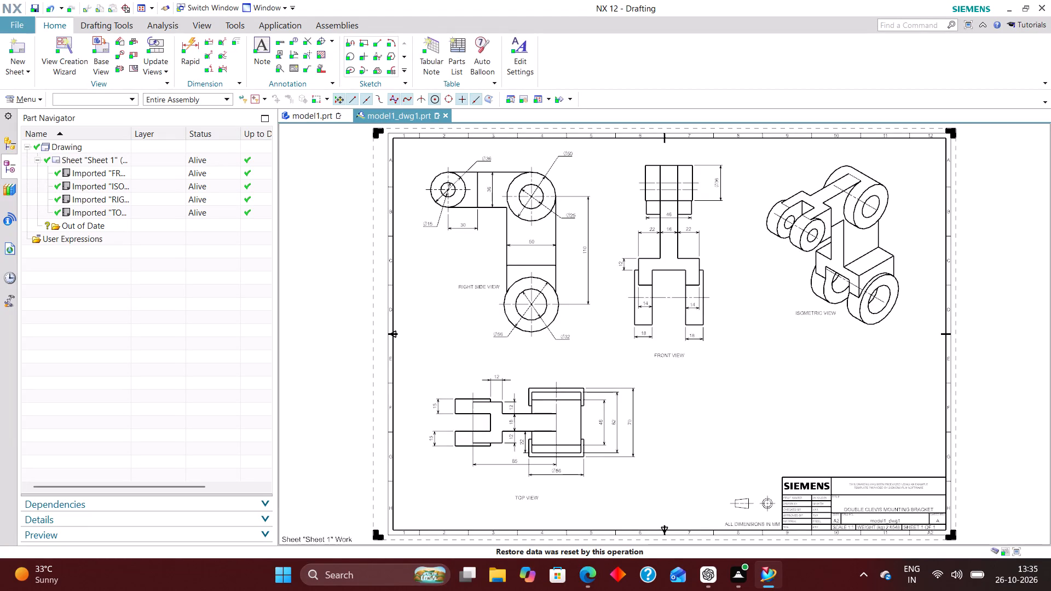
# Move all dimensions on the sheet to layer 223.
pyautogui.click(119, 97)
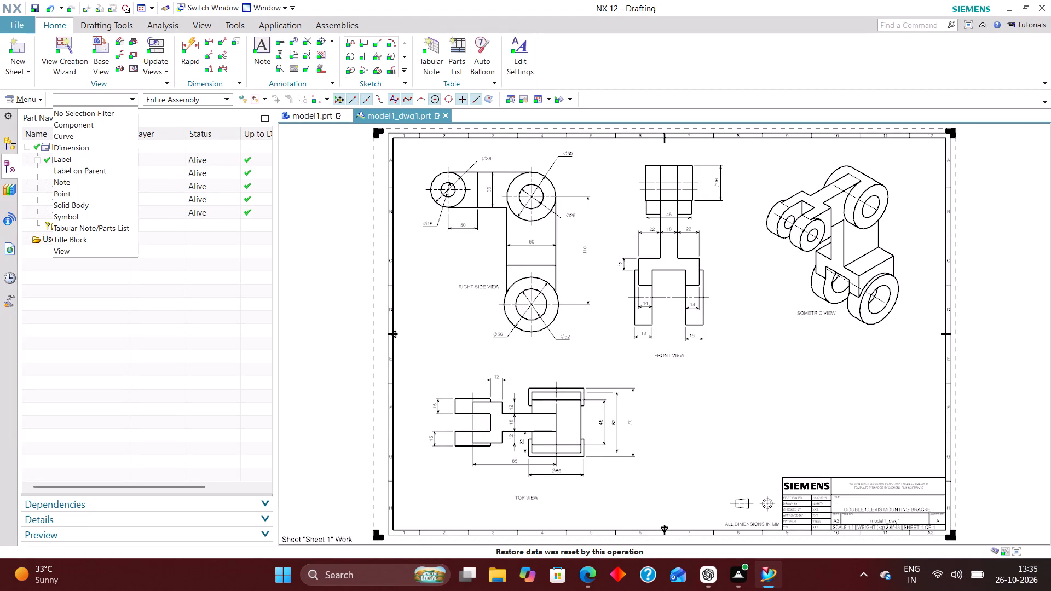
pyautogui.click(98, 150)
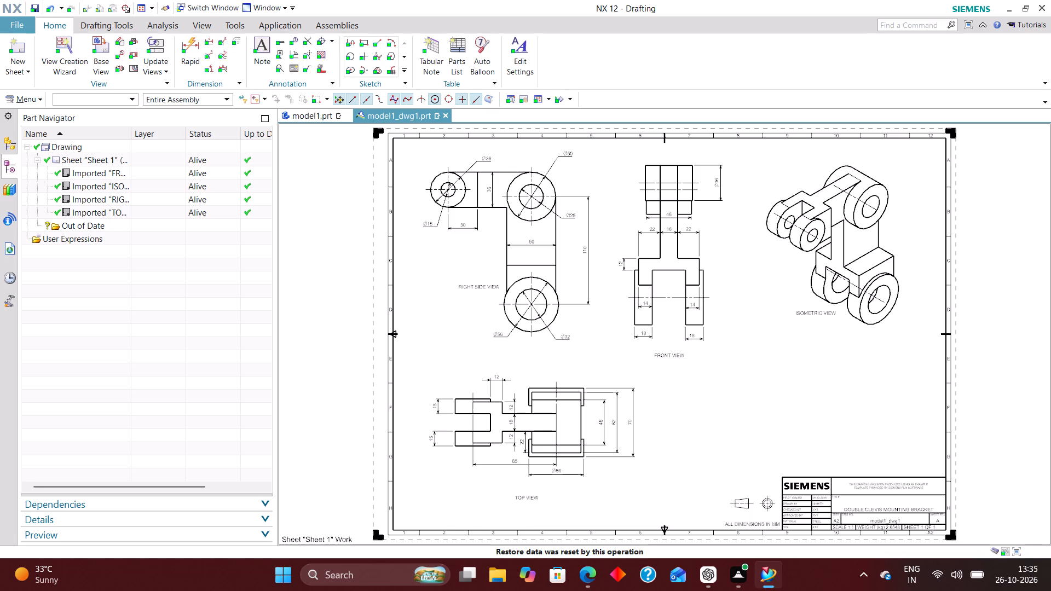
pyautogui.hotkey('ctrl', 'a')
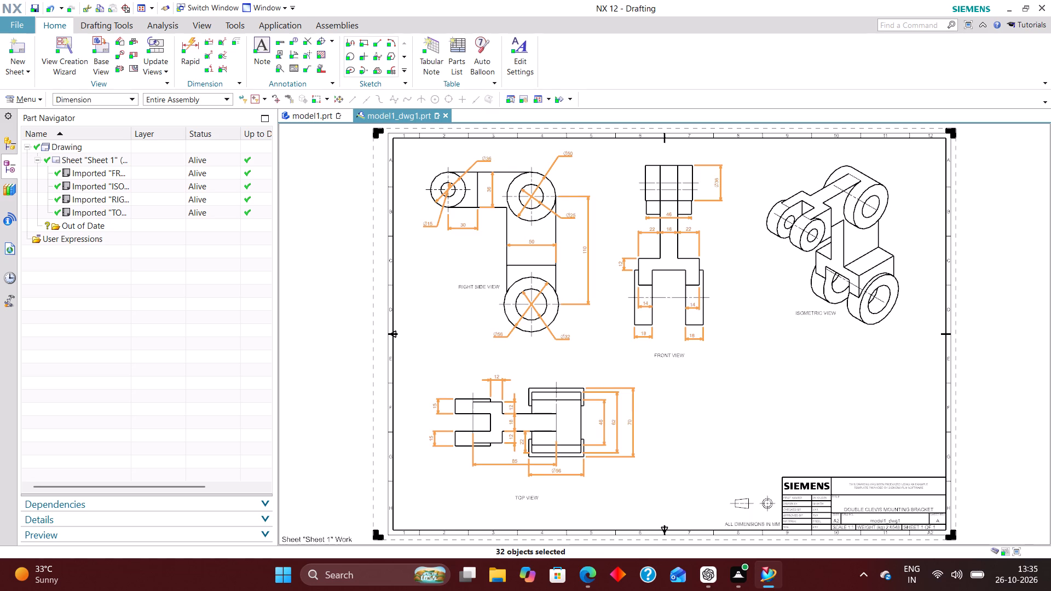
pyautogui.hotkey('ctrl', 'j')
pyautogui.write('223')
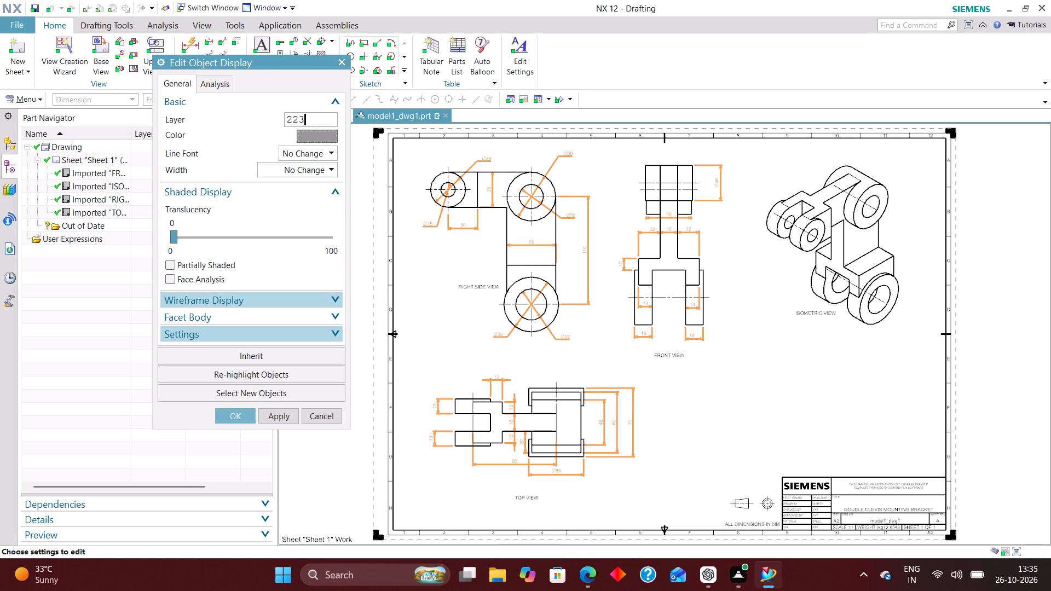
pyautogui.press('Return')
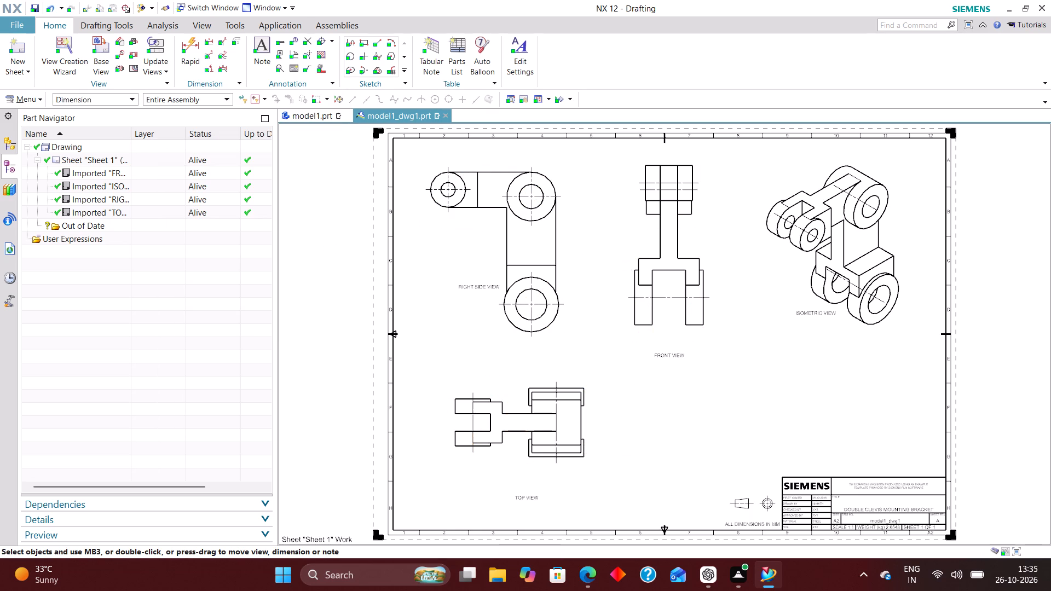
# Move all notes on the sheet, including the view labels, to layer 224.
pyautogui.click(111, 101)
pyautogui.click(90, 183)
pyautogui.hotkey('ctrl', 'a')
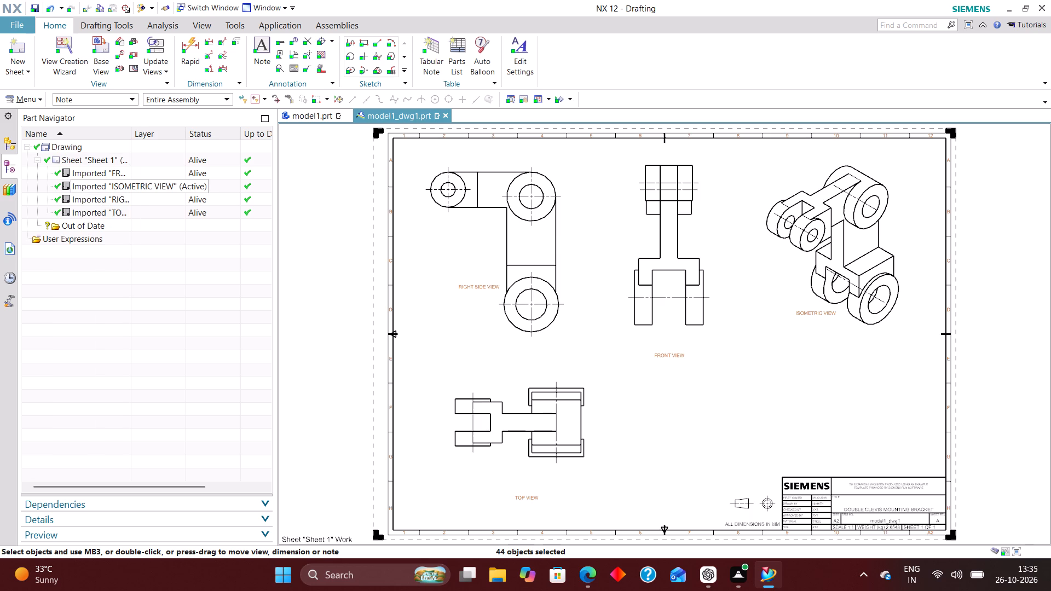
pyautogui.hotkey('ctrl', 'j')
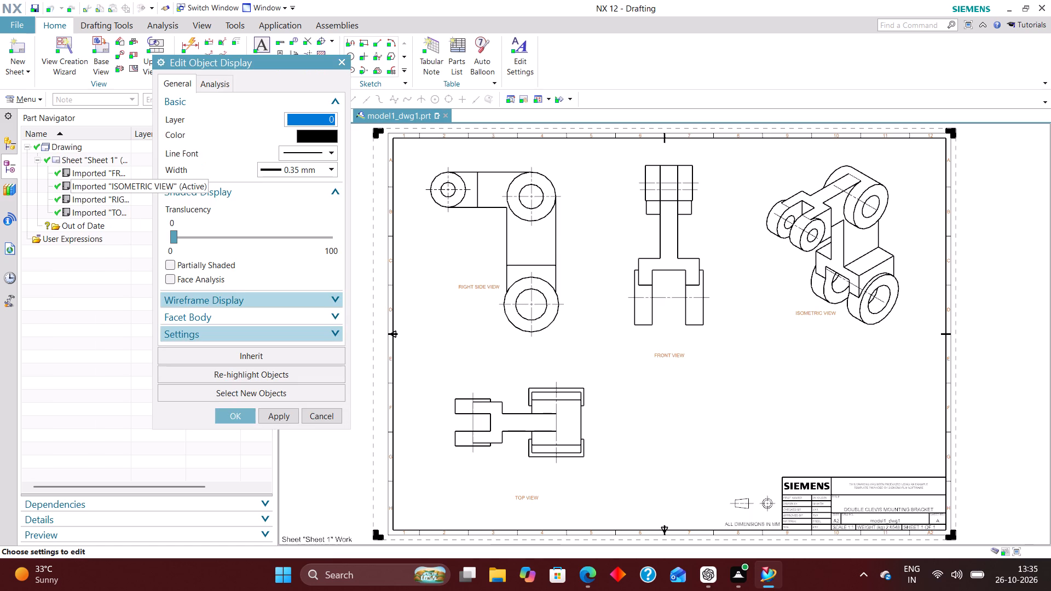
pyautogui.write('224')
pyautogui.press('Return')
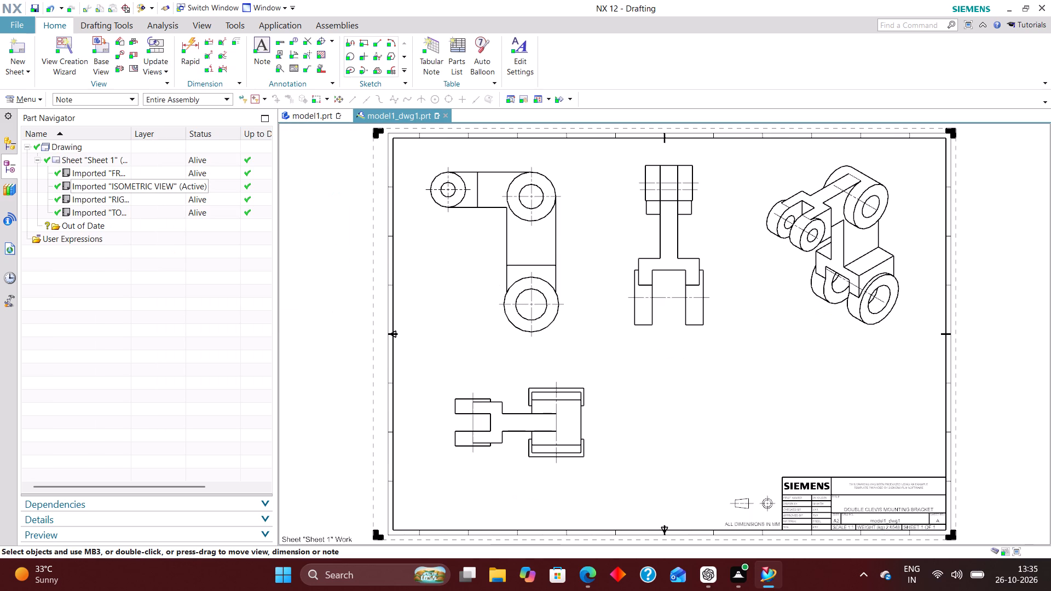
# Move all symbols on the sheet, including the centerlines and center marks, to layer 225.
pyautogui.click(88, 99)
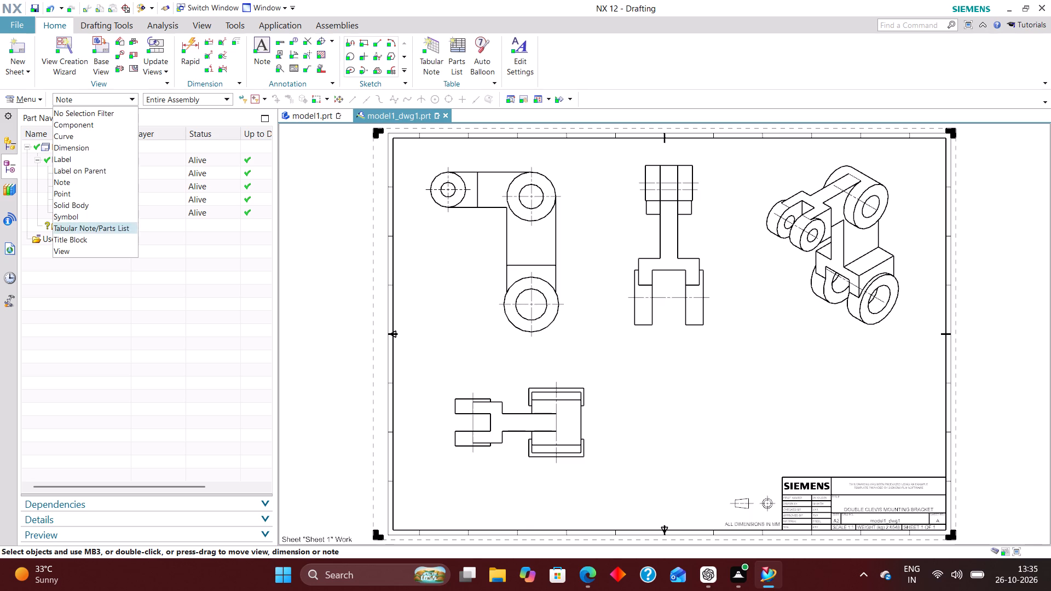
pyautogui.click(91, 219)
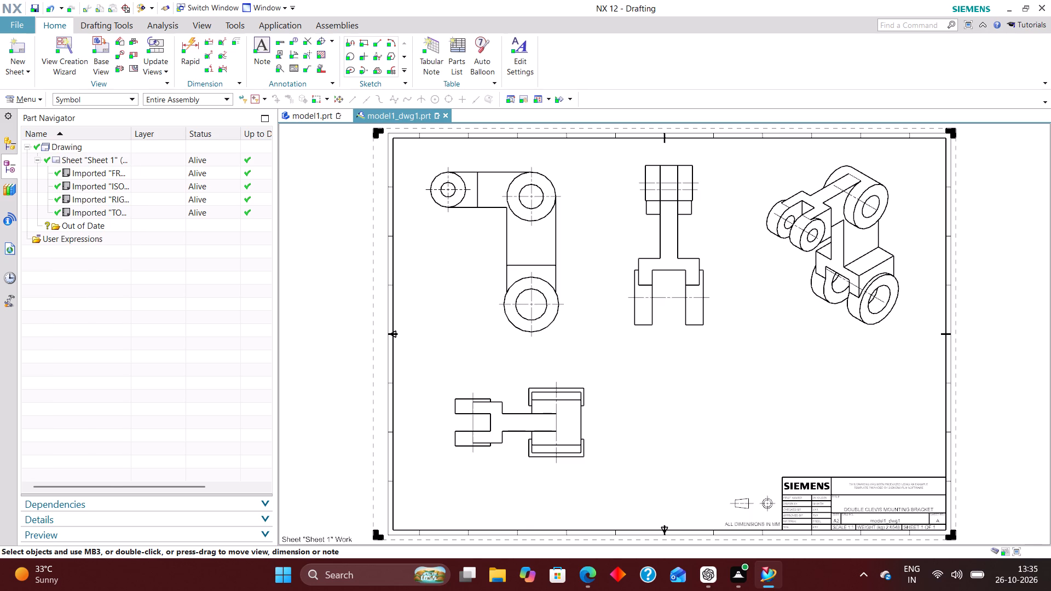
pyautogui.hotkey('ctrl', 'a')
pyautogui.hotkey('ctrl', 'j')
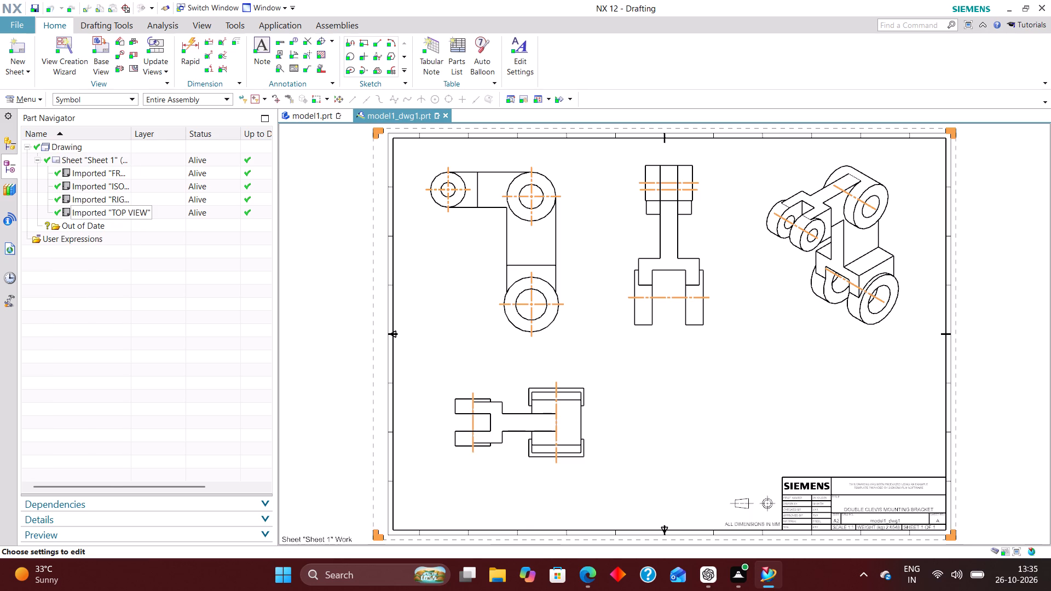
pyautogui.write('225')
pyautogui.press('Return')
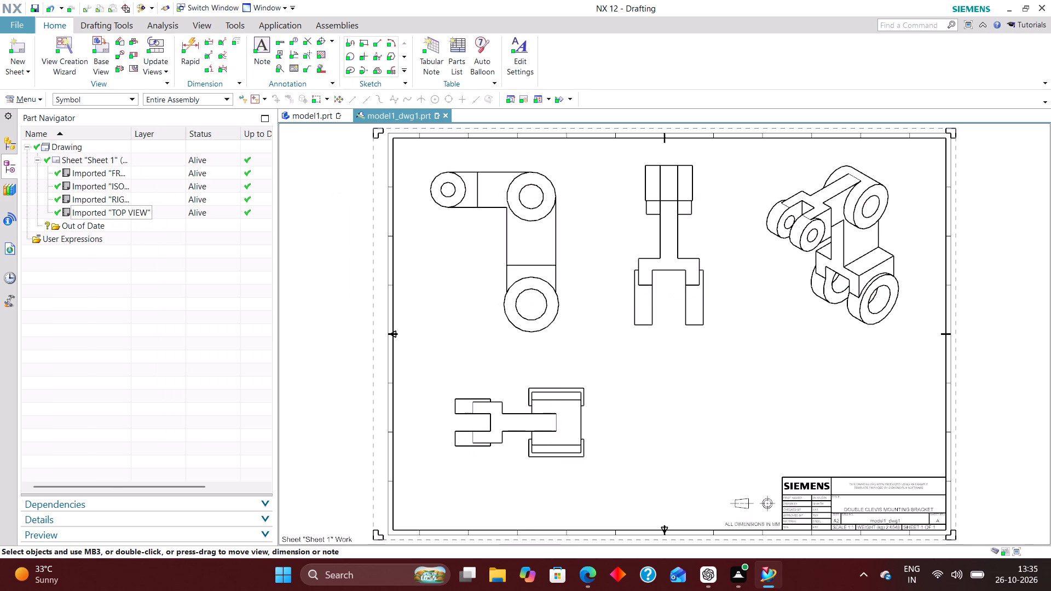
# Apply the object display settings with layer 256 and 0.70 mm line width to the title block.
pyautogui.click(106, 105)
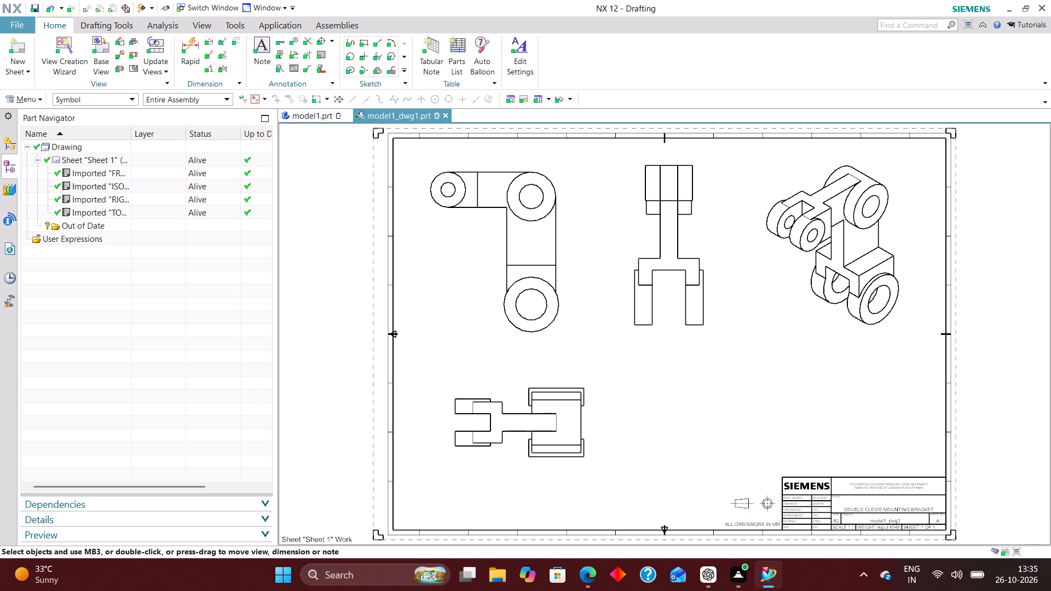
pyautogui.click(84, 236)
pyautogui.hotkey('ctrl', 'a')
pyautogui.hotkey('ctrl', 'j')
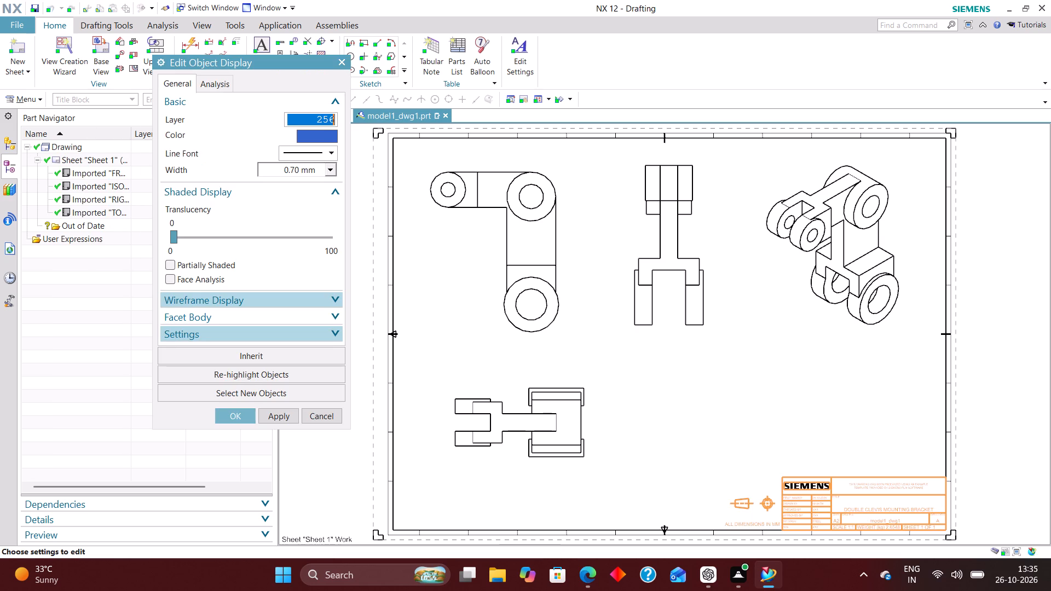
pyautogui.click(234, 414)
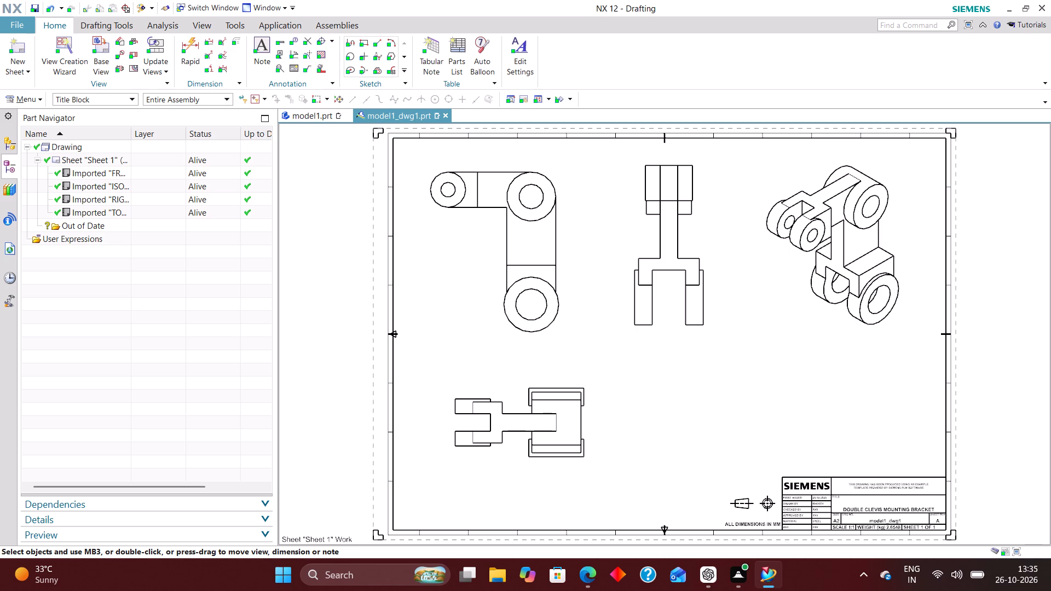
# Turn on all layers and set every layer except work layer 2 to visible only.
pyautogui.hotkey('ctrl', 'l')
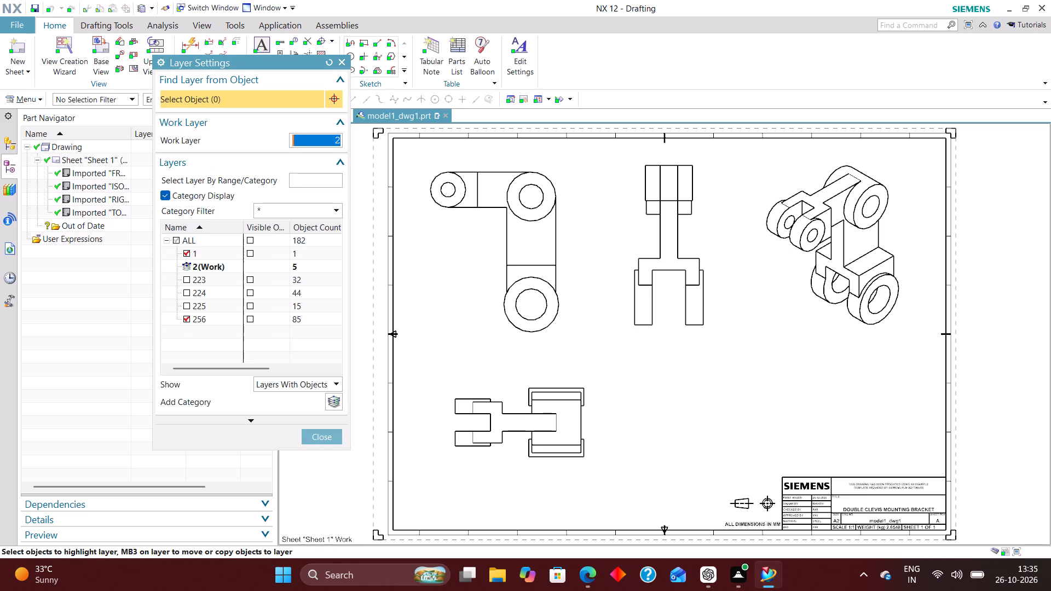
pyautogui.click(174, 237)
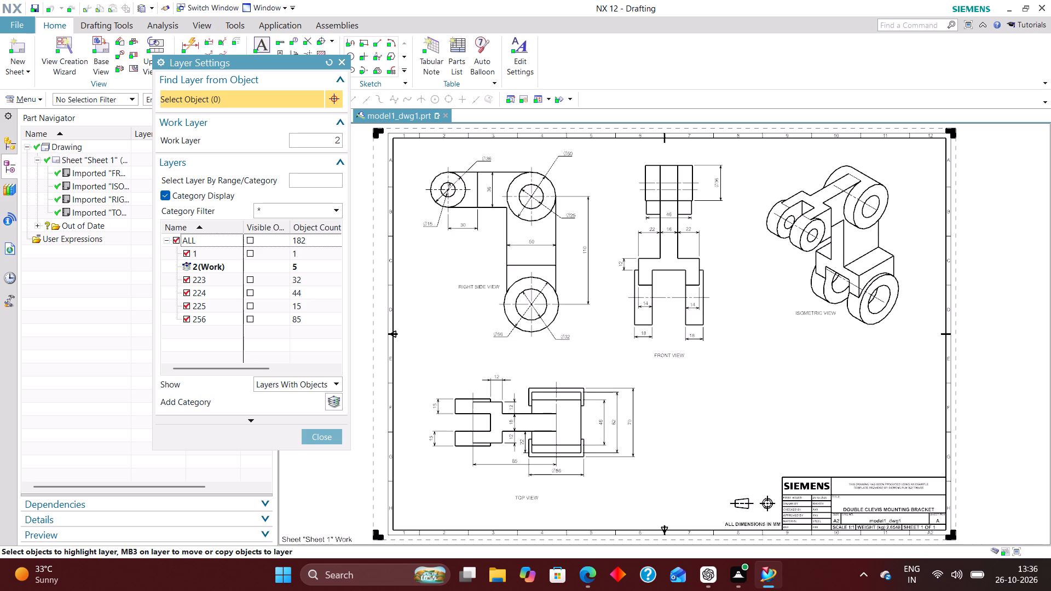
pyautogui.click(249, 240)
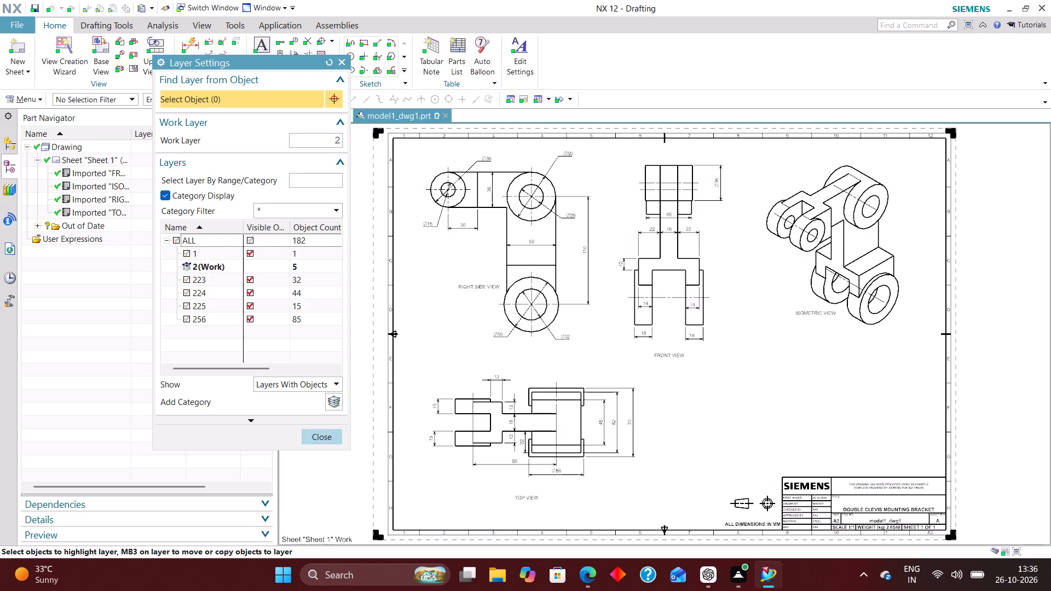
pyautogui.click(319, 438)
# Inspect the drawing sheet's views, dimensions, labels and title block, and look at the bracket's 3D model.
pyautogui.moveTo(732, 370); pyautogui.dragTo(654, 450, button='right')
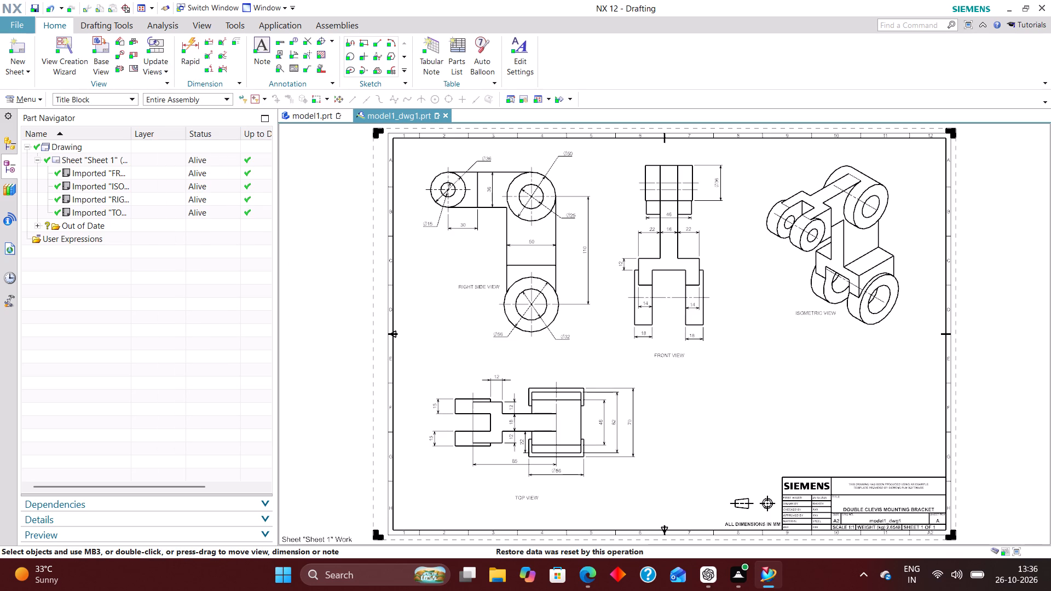
pyautogui.moveTo(819, 311); pyautogui.dragTo(805, 342)
pyautogui.click(754, 422)
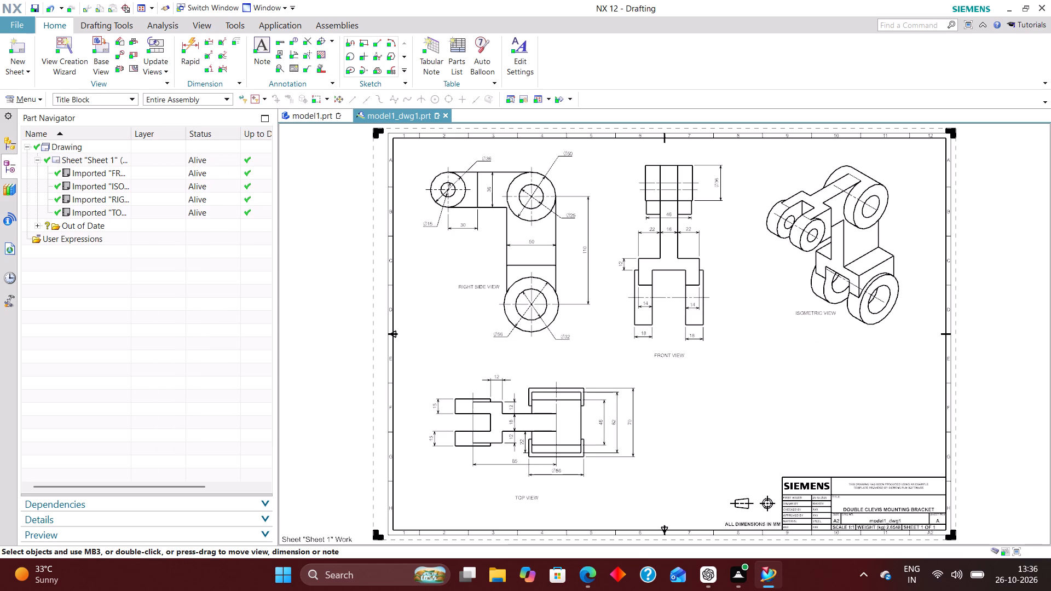
pyautogui.scroll(4, 823, 525)
pyautogui.scroll(-4, 761, 418)
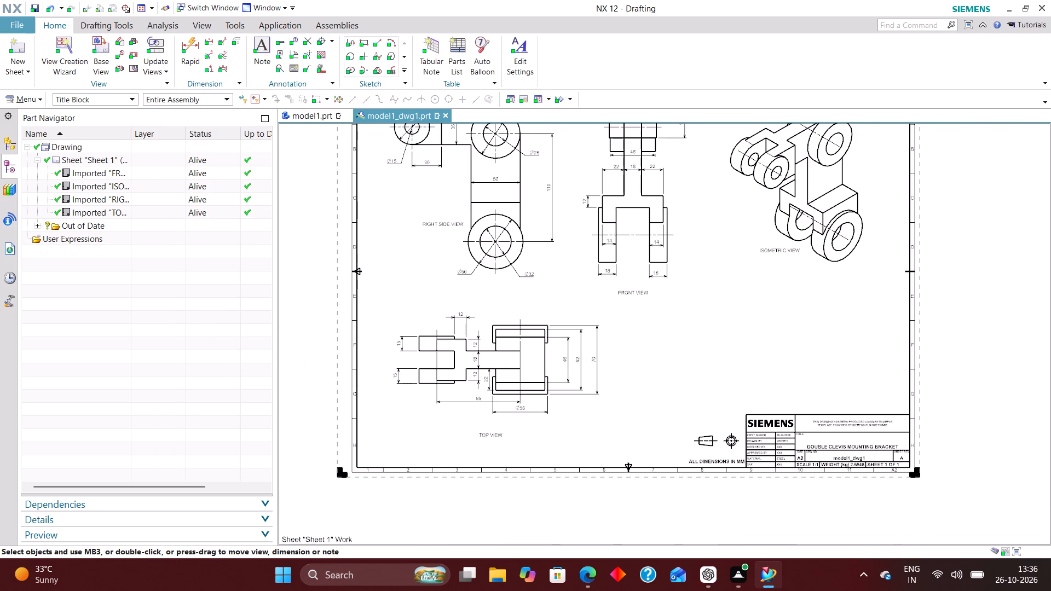
pyautogui.moveTo(742, 310); pyautogui.dragTo(711, 392, button='right')
pyautogui.moveTo(693, 287); pyautogui.dragTo(671, 375, button='right')
pyautogui.moveTo(701, 224); pyautogui.dragTo(668, 357, button='right')
pyautogui.scroll(-4, 662, 328)
pyautogui.scroll(4, 663, 273)
pyautogui.moveTo(703, 283); pyautogui.dragTo(703, 282, button='right')
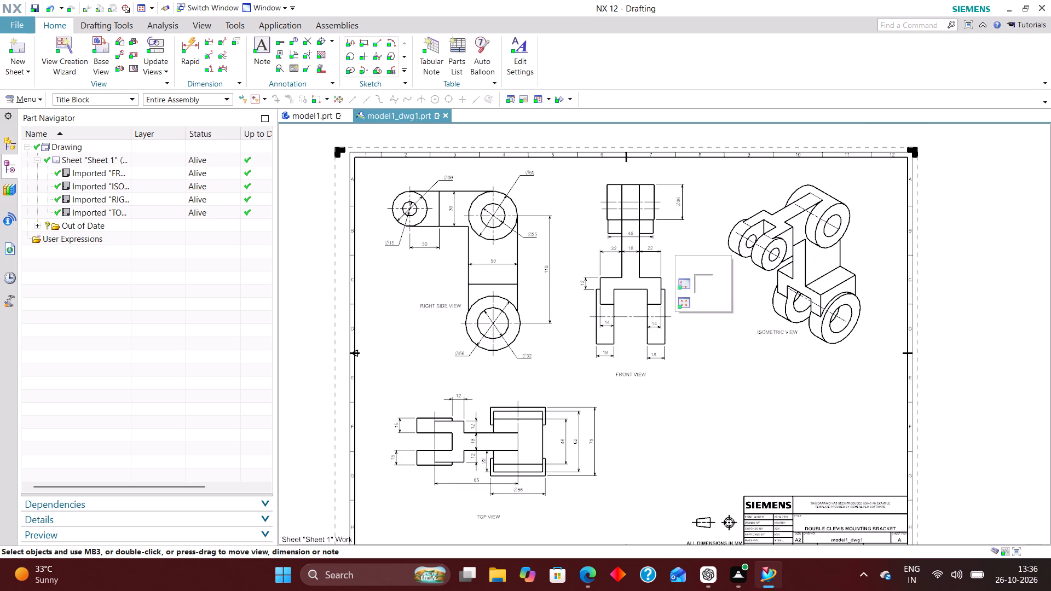
pyautogui.moveTo(703, 282); pyautogui.dragTo(624, 392, button='right')
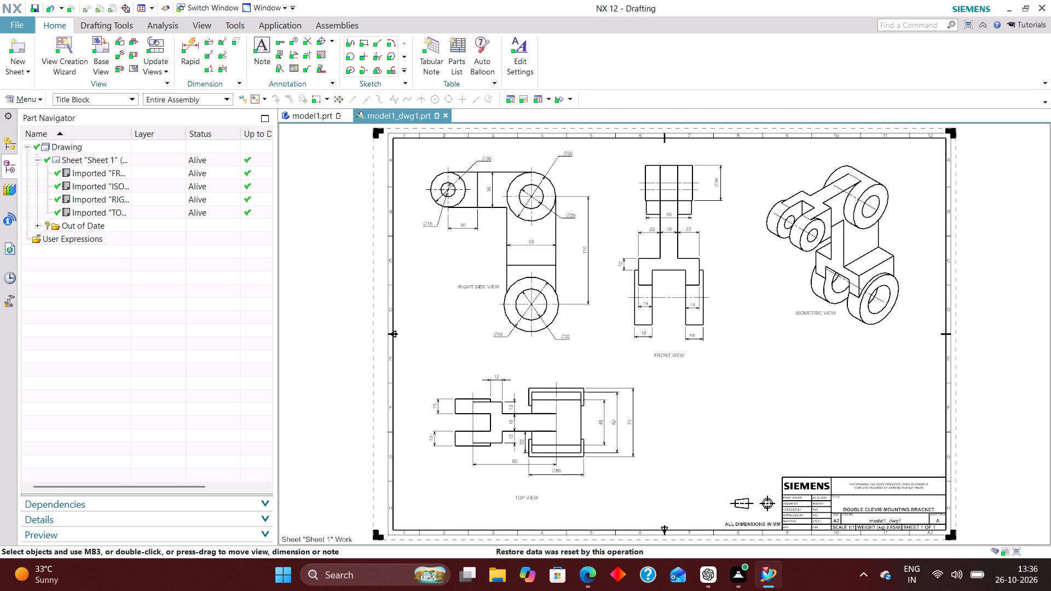
pyautogui.click(316, 116)
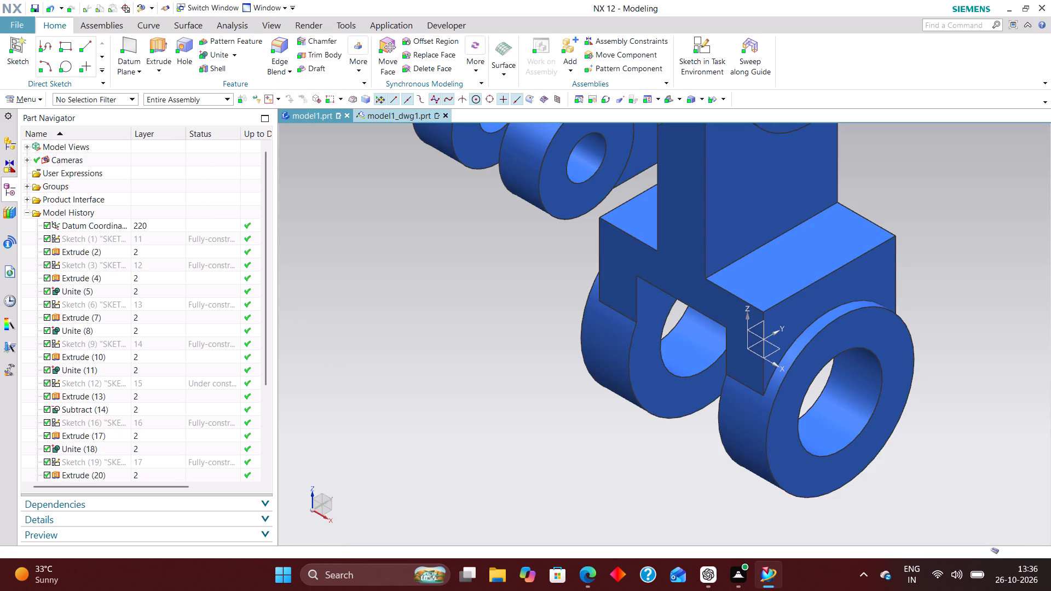
pyautogui.scroll(-3, 447, 320)
pyautogui.scroll(4, 448, 315)
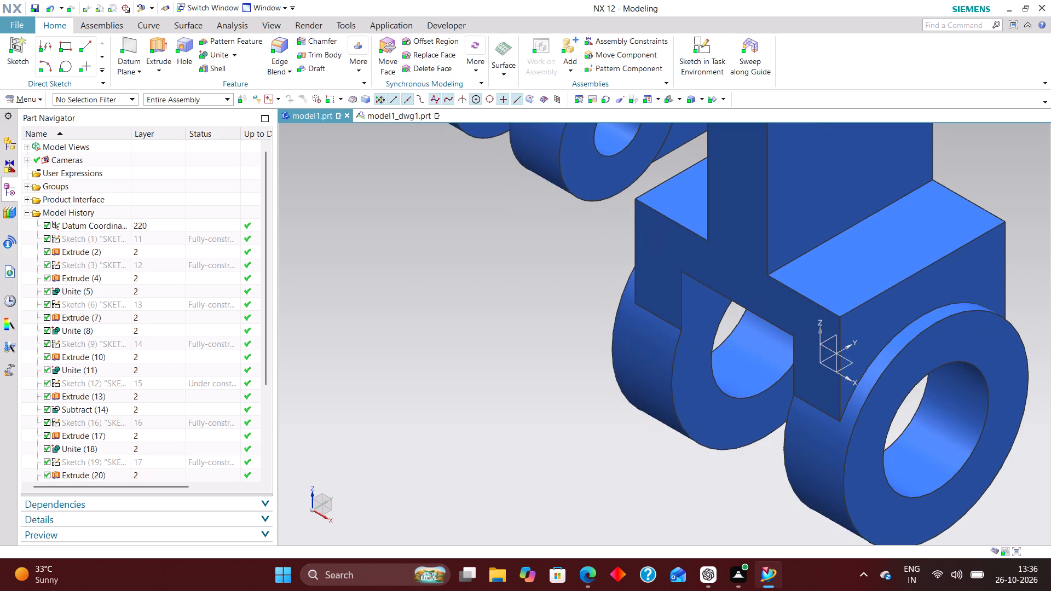
pyautogui.click(401, 120)
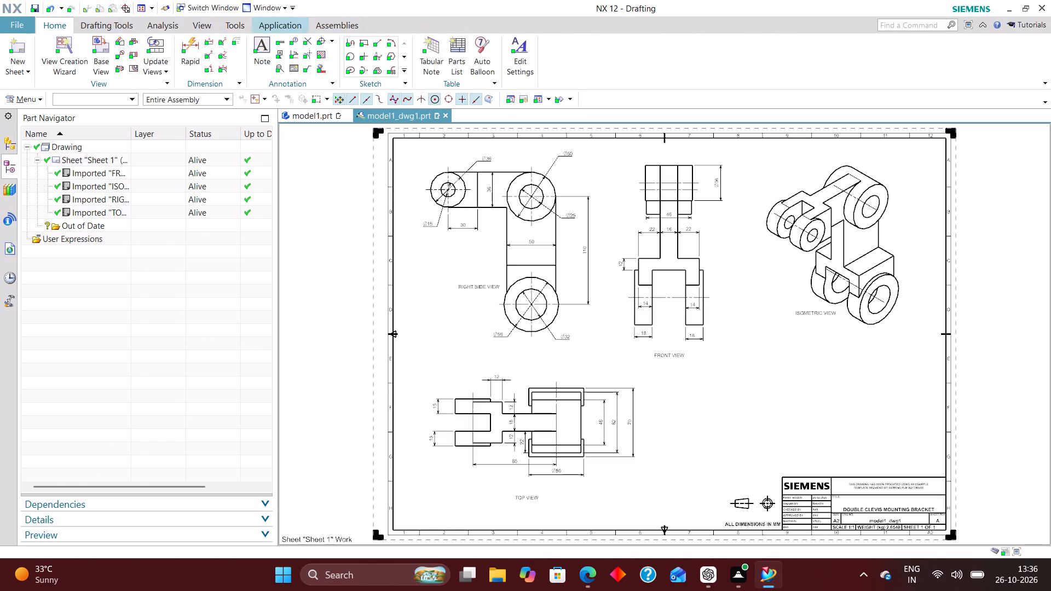
# Switch to the model1.prt part and stop the journal recording.
pyautogui.click(312, 124)
pyautogui.click(308, 113)
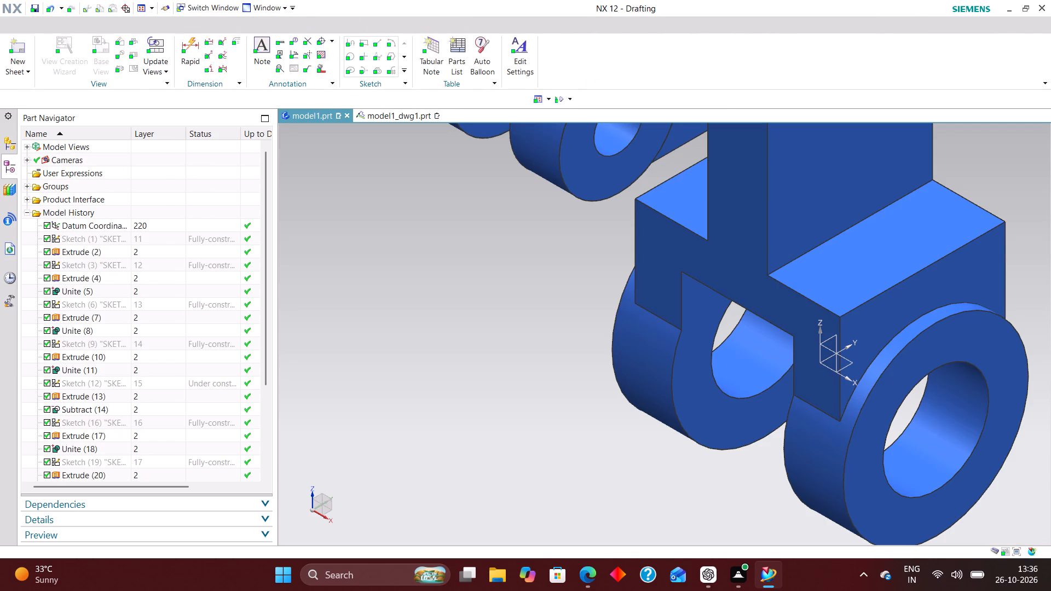
pyautogui.click(435, 29)
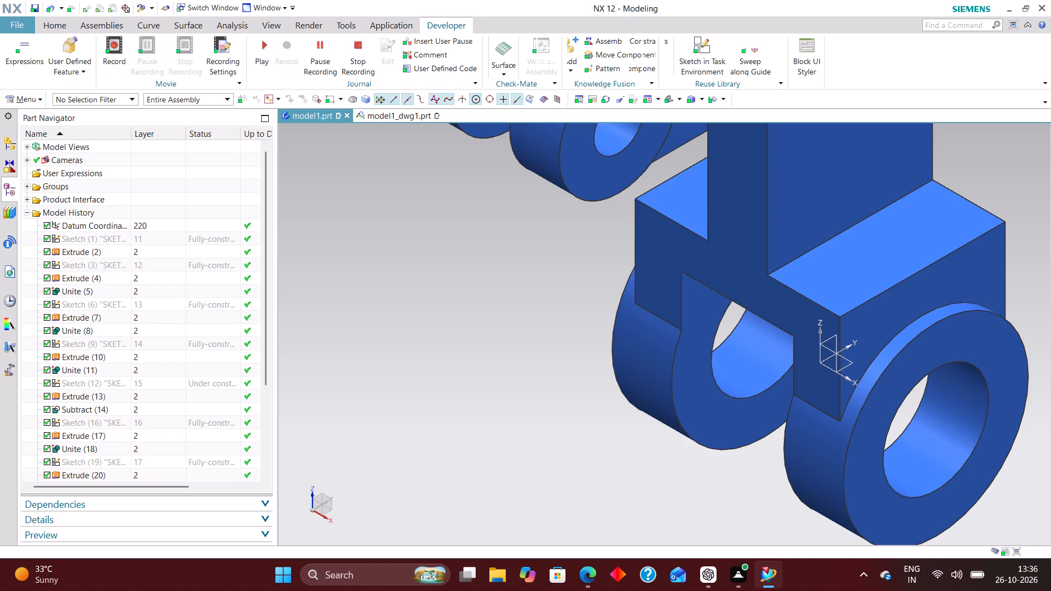
pyautogui.click(340, 53)
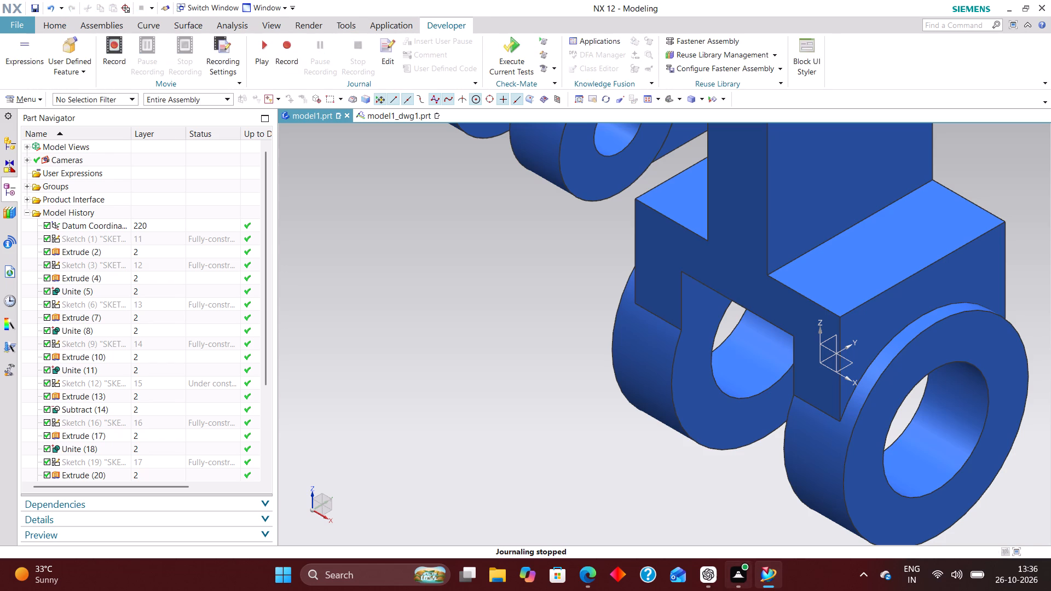